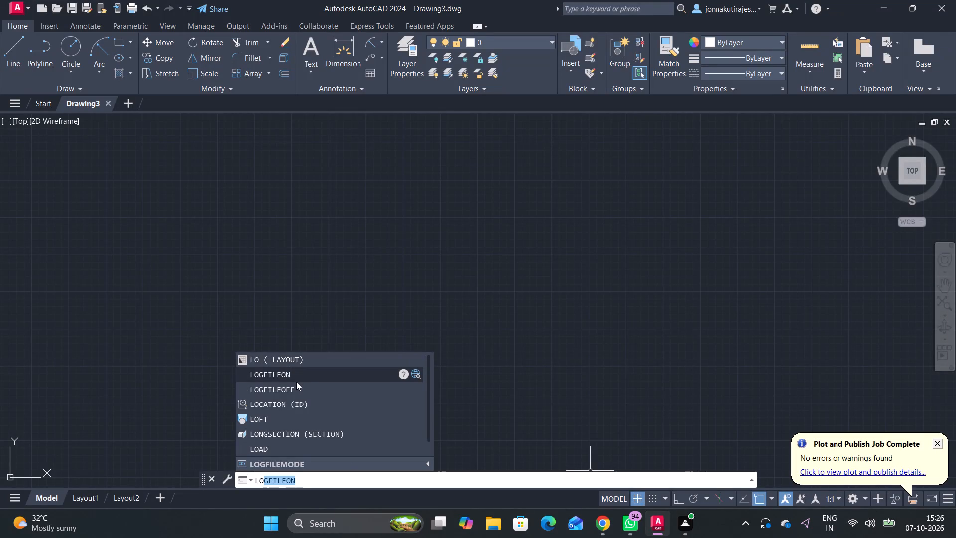
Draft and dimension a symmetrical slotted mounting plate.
Turn on command history logging with LOGFILEON.
{"action": "left_click", "coordinate": [300, 374]}
Configure the drawing units with 0.00 precision for both length and angle.
{"action": "scroll", "coordinate": [301, 373], "scroll_direction": "down", "scroll_amount": 3}
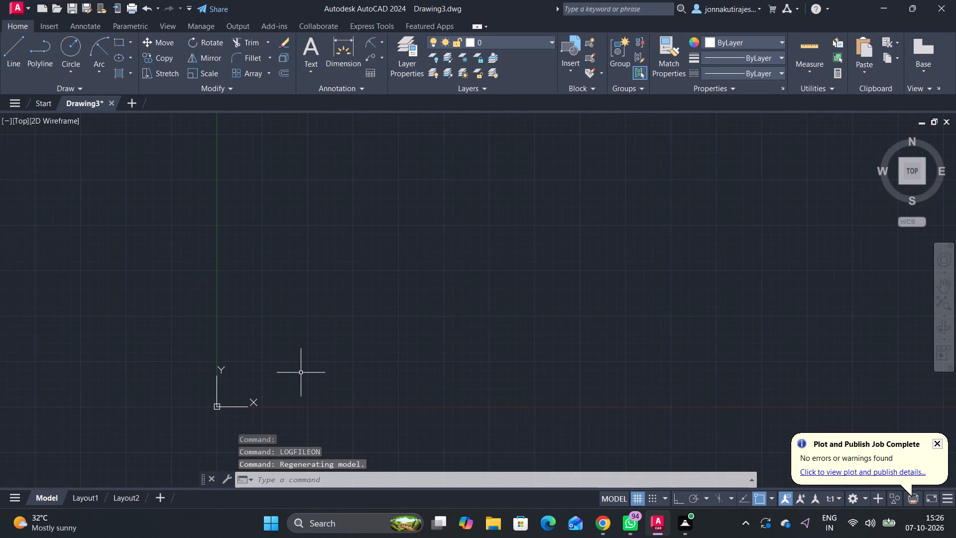
{"action": "type", "text": "un"}
{"action": "key", "text": "Return"}
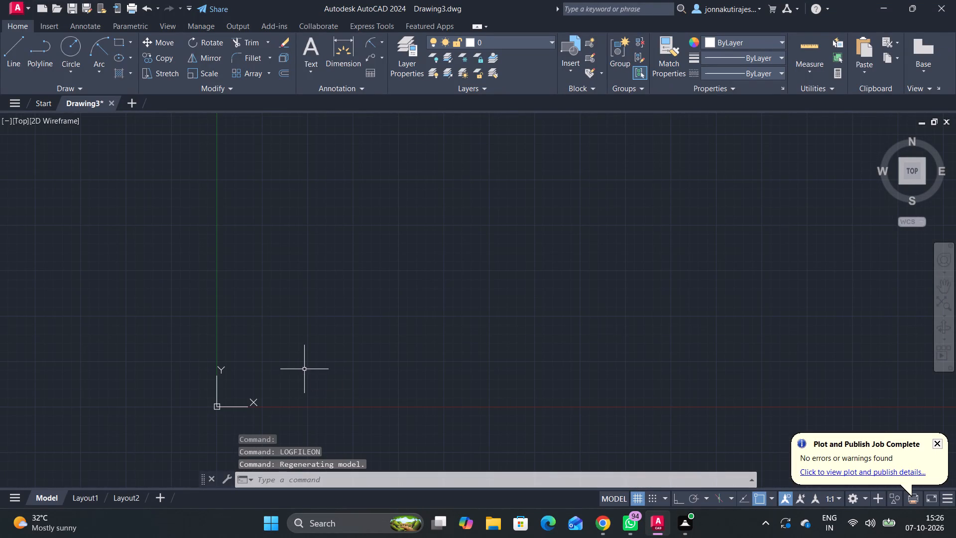
{"action": "left_click", "coordinate": [423, 198]}
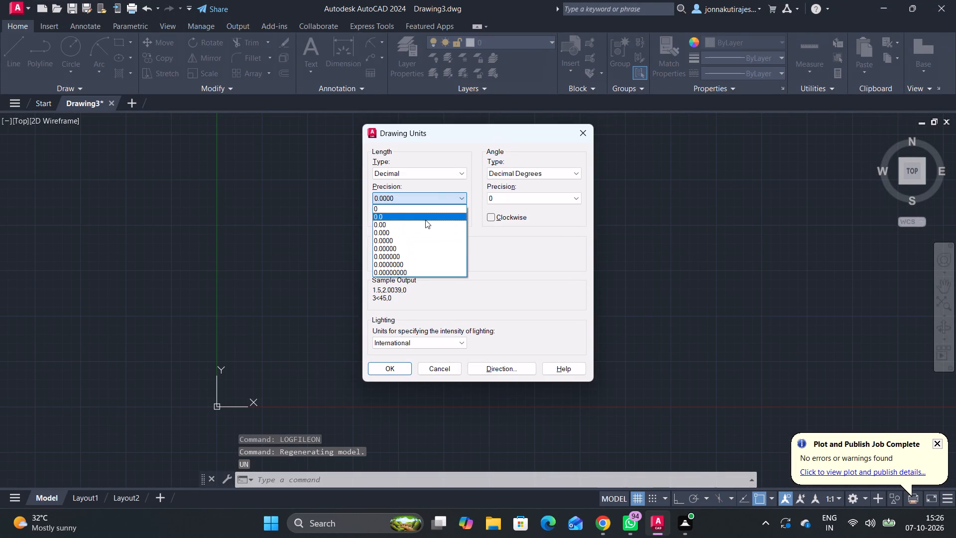
{"action": "left_click", "coordinate": [425, 223]}
{"action": "left_click", "coordinate": [505, 194]}
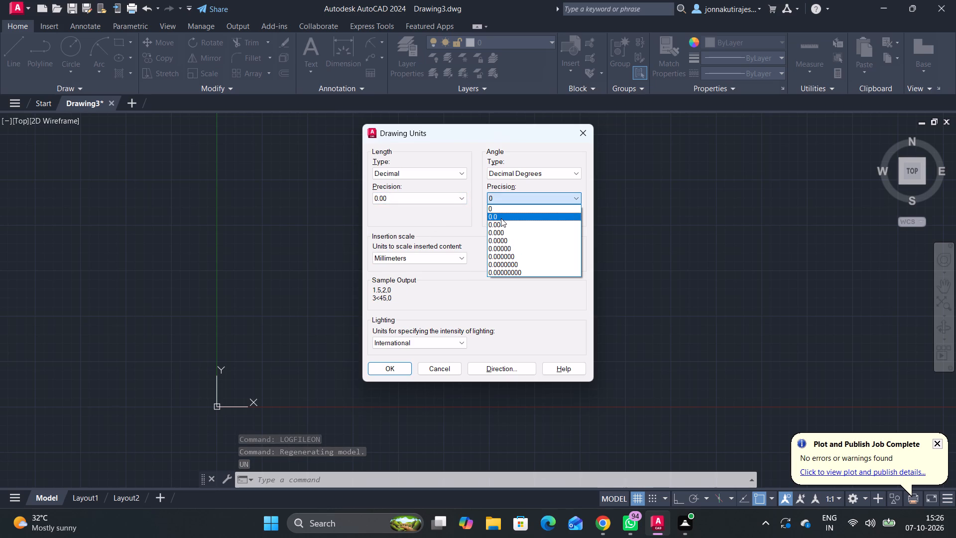
{"action": "left_click", "coordinate": [501, 224]}
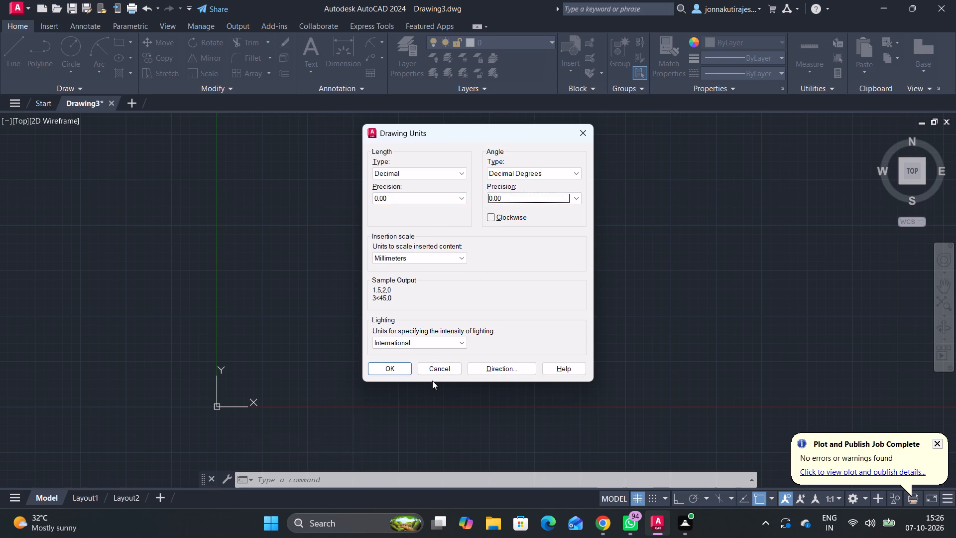
{"action": "left_click", "coordinate": [398, 366]}
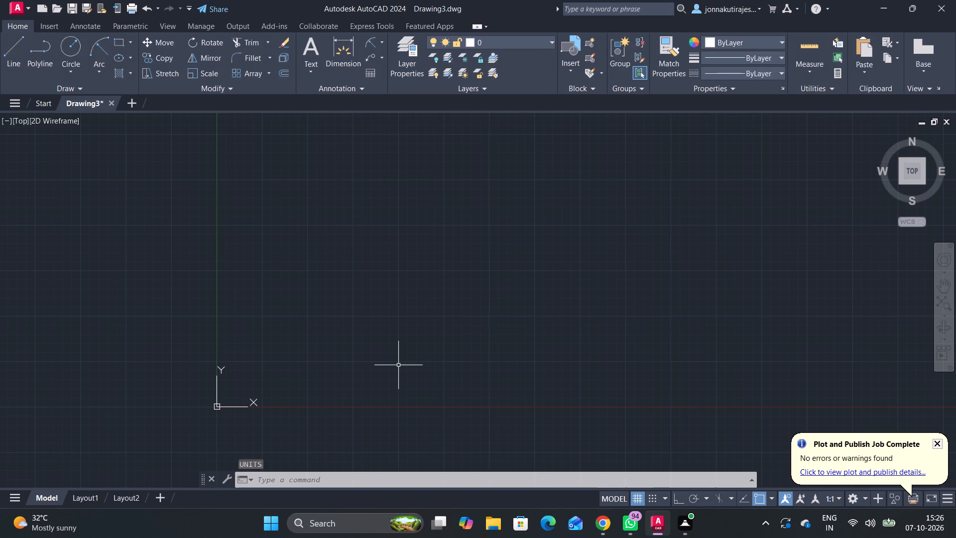
Modify the ISO-25 dimension style, setting its text height to 5.
{"action": "key", "text": "d"}
{"action": "key", "text": "Return"}
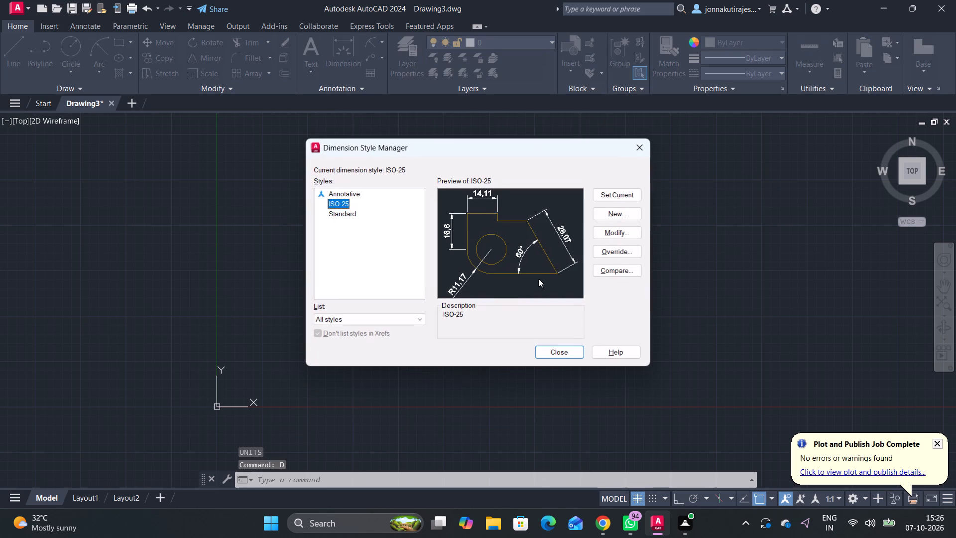
{"action": "left_click", "coordinate": [630, 231]}
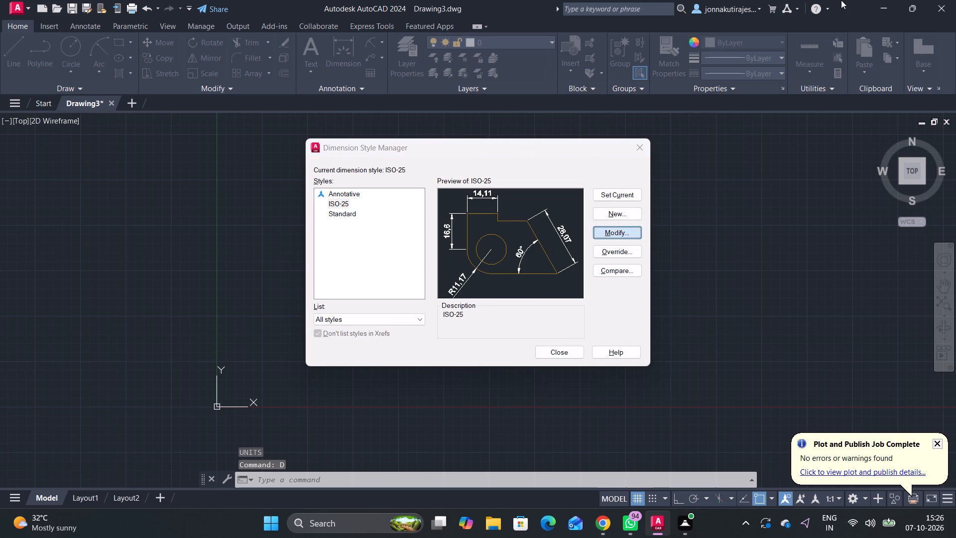
{"action": "scroll", "coordinate": [458, 214], "scroll_direction": "down", "scroll_amount": 1}
{"action": "left_click", "coordinate": [451, 226]}
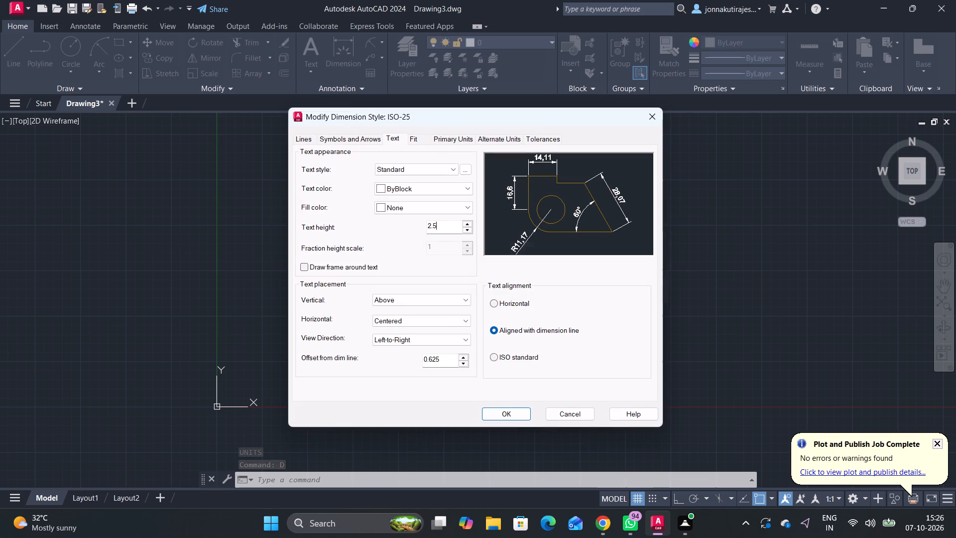
{"action": "key", "text": "BackSpace"}
{"action": "key", "text": "BackSpace"}
{"action": "key", "text": "BackSpace"}
{"action": "key", "text": "5"}
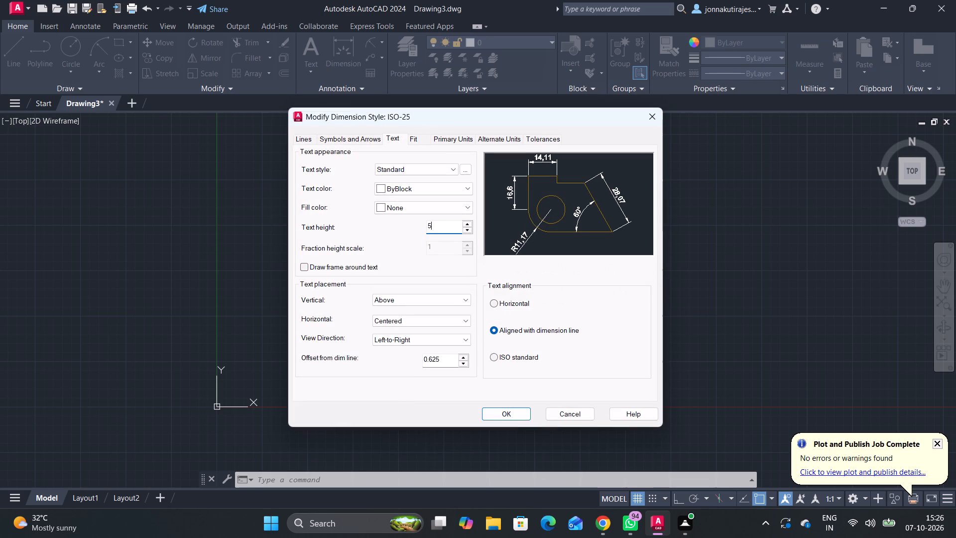
Set the ISO-25 style's arrow size to 3 and center mark size to 3, and accept the style changes.
{"action": "left_click", "coordinate": [315, 136]}
{"action": "left_click", "coordinate": [343, 133]}
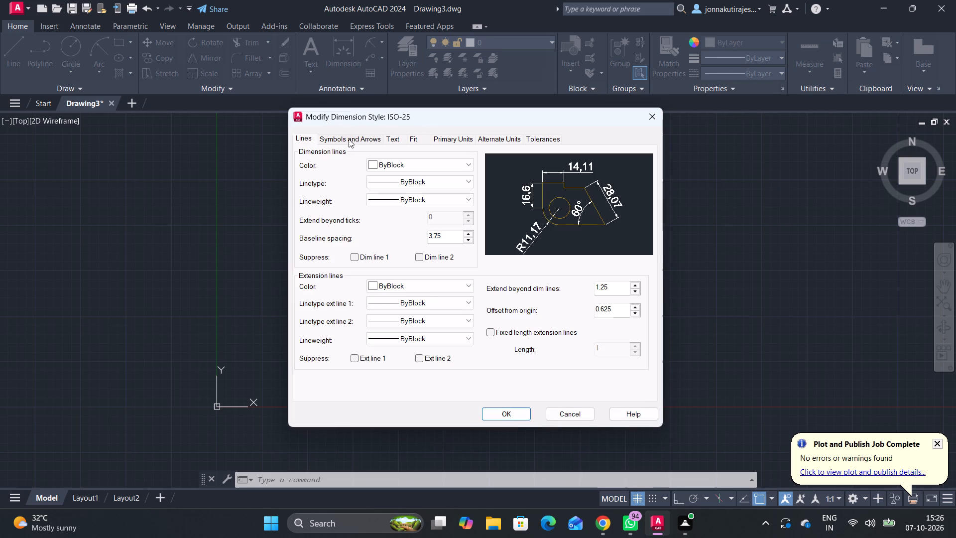
{"action": "left_click", "coordinate": [349, 139]}
{"action": "left_click", "coordinate": [329, 257]}
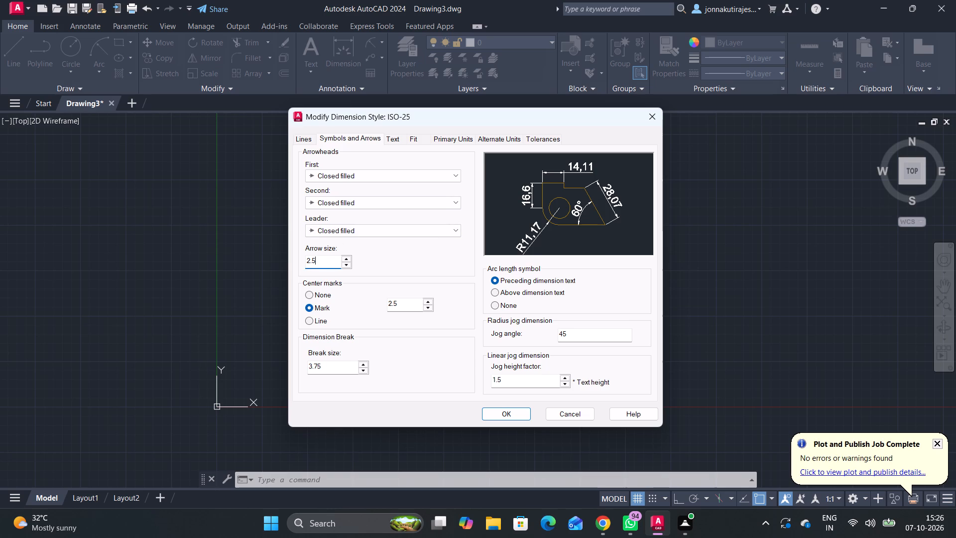
{"action": "key", "text": "BackSpace"}
{"action": "key", "text": "BackSpace"}
{"action": "key", "text": "BackSpace"}
{"action": "key", "text": "BackSpace"}
{"action": "key", "text": "3"}
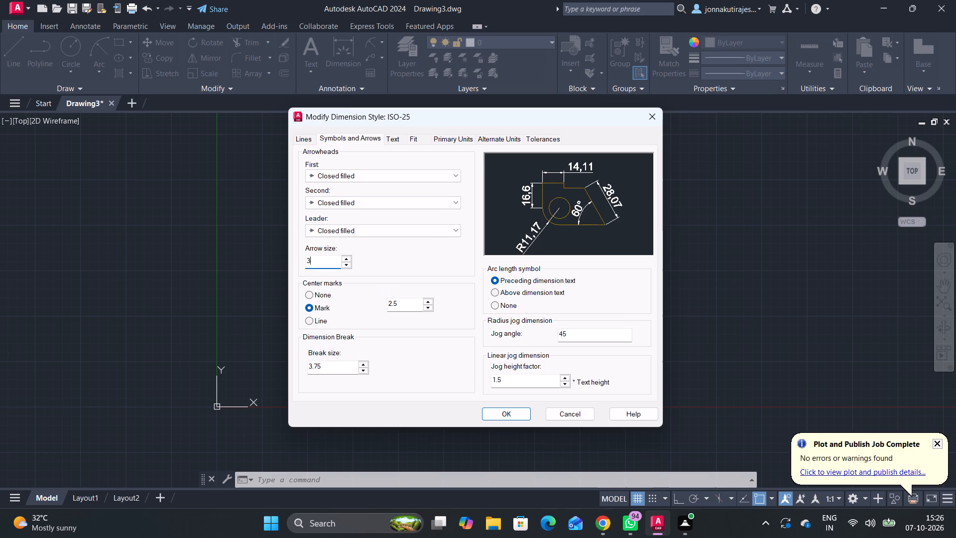
{"action": "left_click", "coordinate": [420, 303]}
{"action": "key", "text": "BackSpace"}
{"action": "key", "text": "BackSpace"}
{"action": "key", "text": "BackSpace"}
{"action": "key", "text": "BackSpace"}
{"action": "key", "text": "3"}
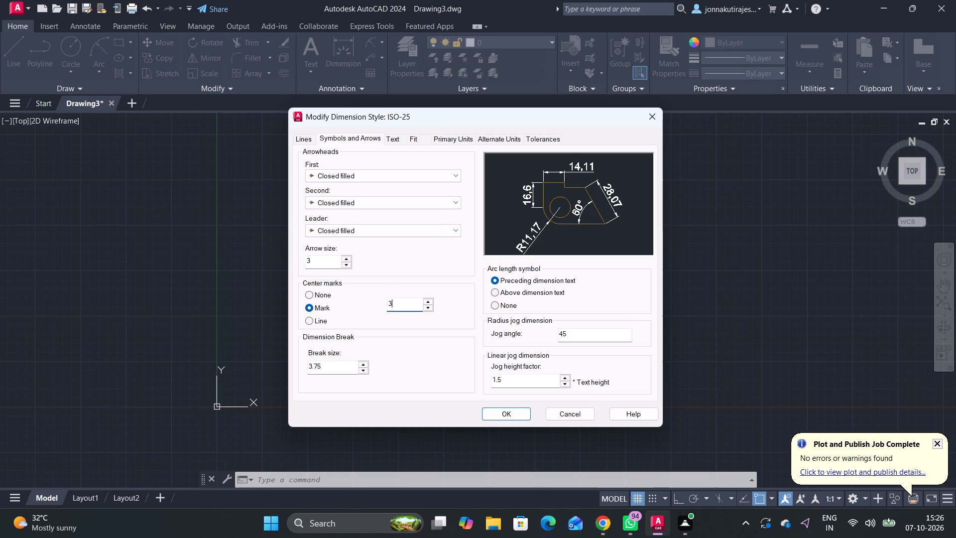
{"action": "left_click", "coordinate": [516, 414]}
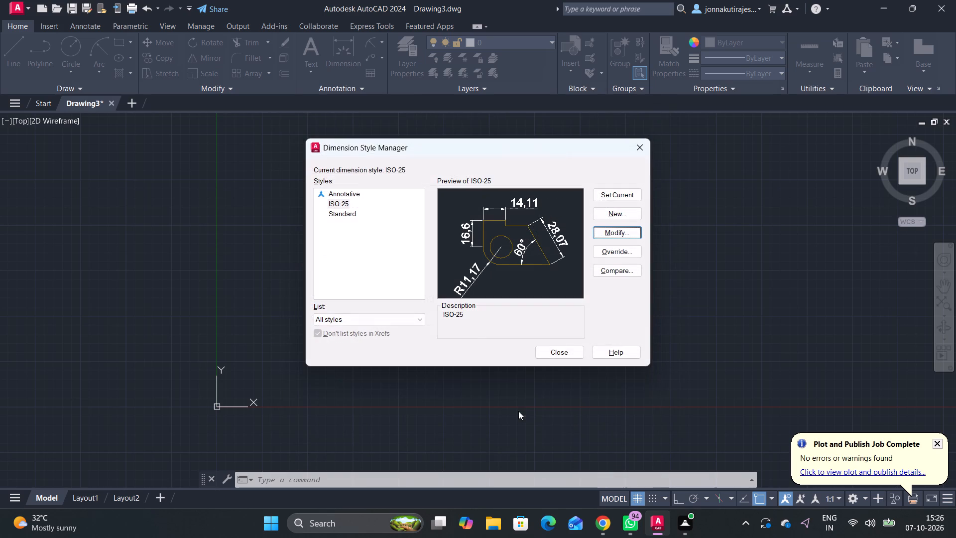
Set ISO-25 as the current dimension style and close the Dimension Style Manager.
{"action": "left_click", "coordinate": [633, 192]}
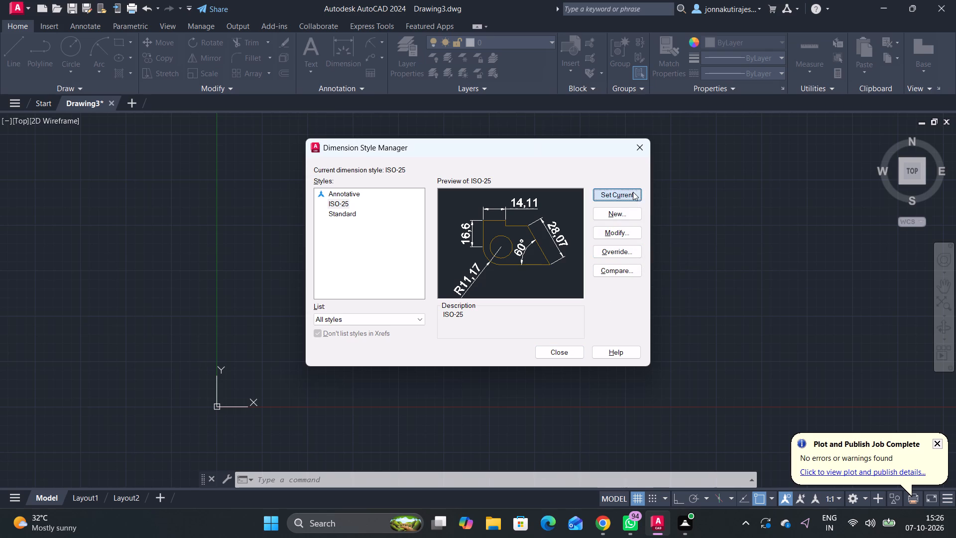
{"action": "left_click", "coordinate": [622, 194]}
{"action": "left_click", "coordinate": [566, 350]}
Set the model space limits with lower left corner 0,0 and upper right corner 100,100.
{"action": "type", "text": "li"}
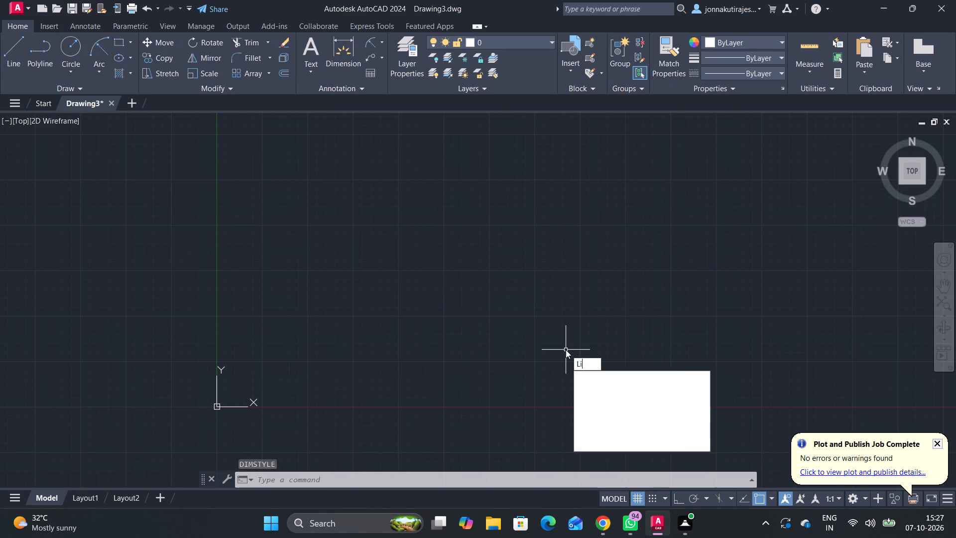
{"action": "left_click", "coordinate": [594, 395]}
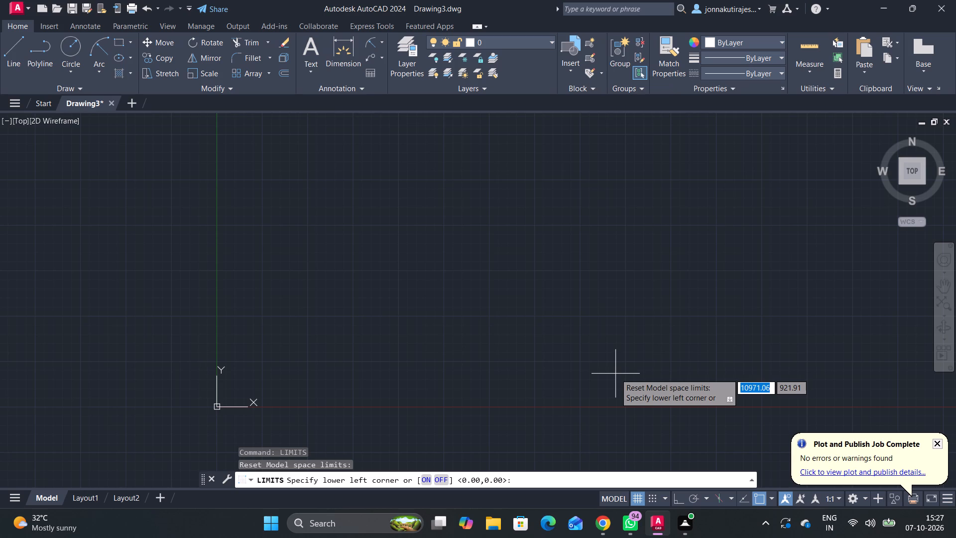
{"action": "key", "text": "0"}
{"action": "type", "text": ",0"}
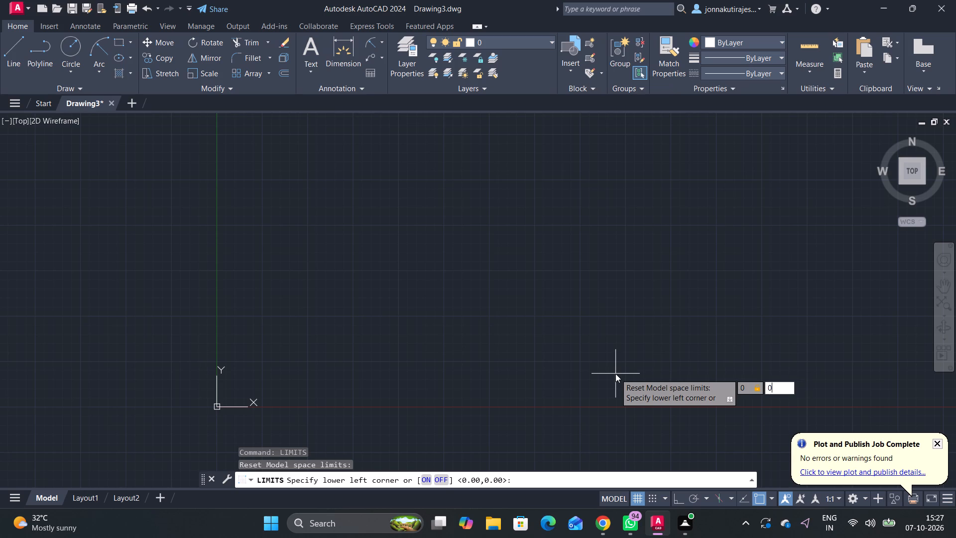
{"action": "key", "text": "Return"}
{"action": "type", "text": "100"}
{"action": "key", "text": "comma"}
{"action": "type", "text": "100"}
{"action": "key", "text": "Return"}
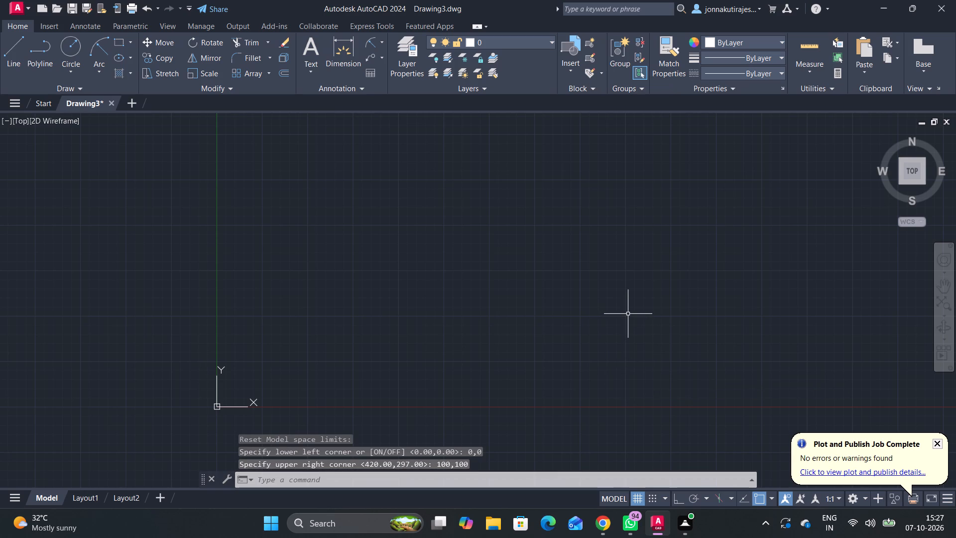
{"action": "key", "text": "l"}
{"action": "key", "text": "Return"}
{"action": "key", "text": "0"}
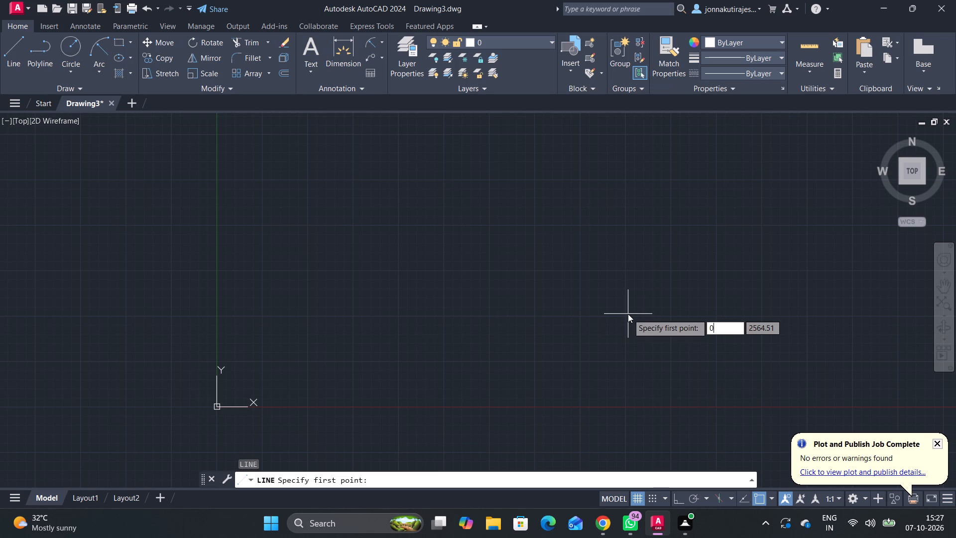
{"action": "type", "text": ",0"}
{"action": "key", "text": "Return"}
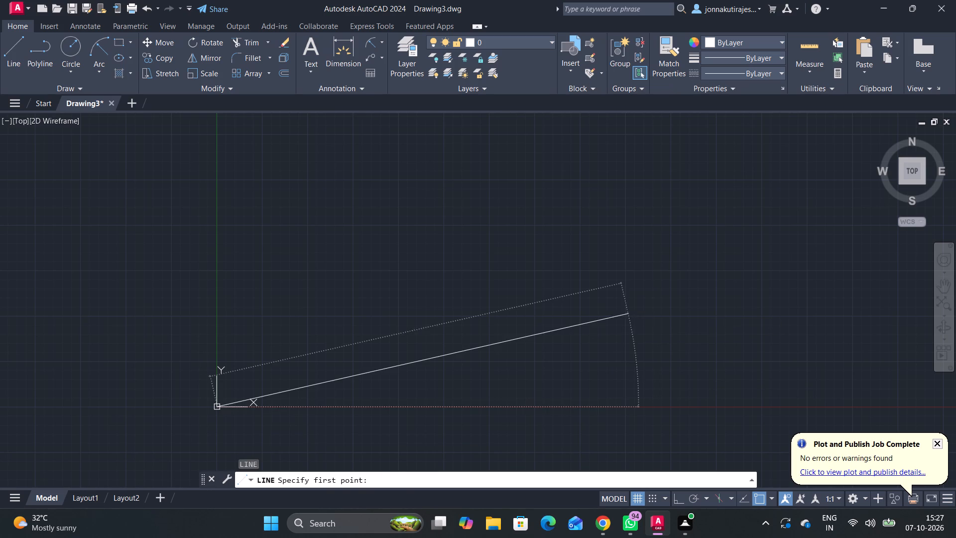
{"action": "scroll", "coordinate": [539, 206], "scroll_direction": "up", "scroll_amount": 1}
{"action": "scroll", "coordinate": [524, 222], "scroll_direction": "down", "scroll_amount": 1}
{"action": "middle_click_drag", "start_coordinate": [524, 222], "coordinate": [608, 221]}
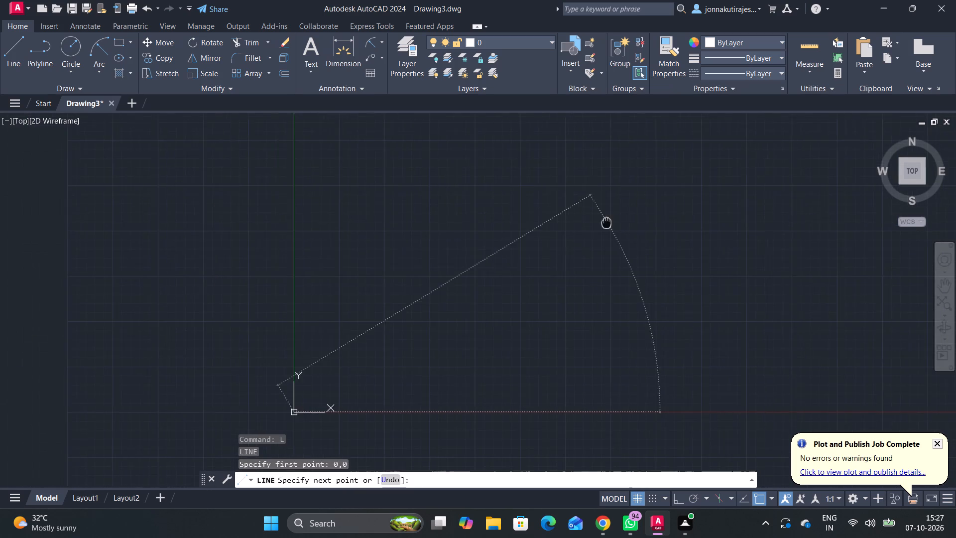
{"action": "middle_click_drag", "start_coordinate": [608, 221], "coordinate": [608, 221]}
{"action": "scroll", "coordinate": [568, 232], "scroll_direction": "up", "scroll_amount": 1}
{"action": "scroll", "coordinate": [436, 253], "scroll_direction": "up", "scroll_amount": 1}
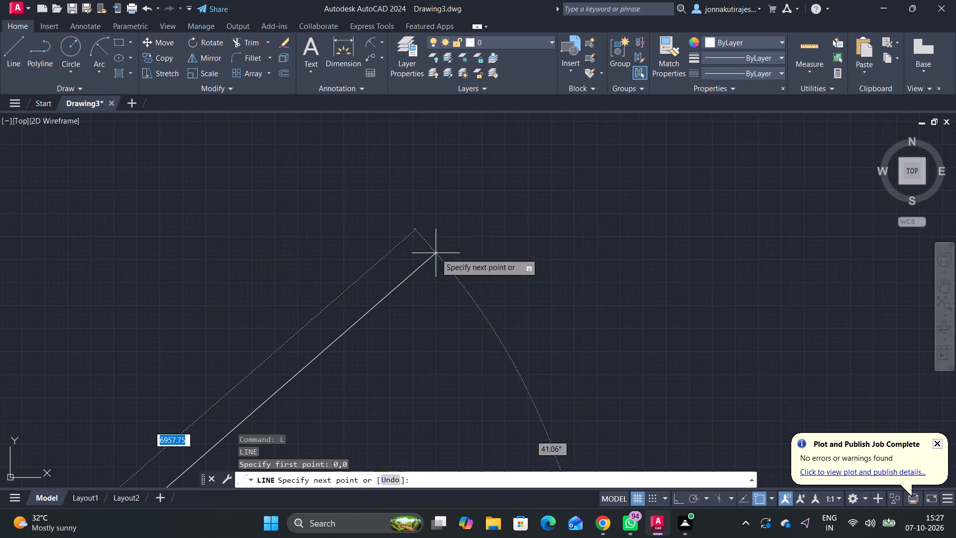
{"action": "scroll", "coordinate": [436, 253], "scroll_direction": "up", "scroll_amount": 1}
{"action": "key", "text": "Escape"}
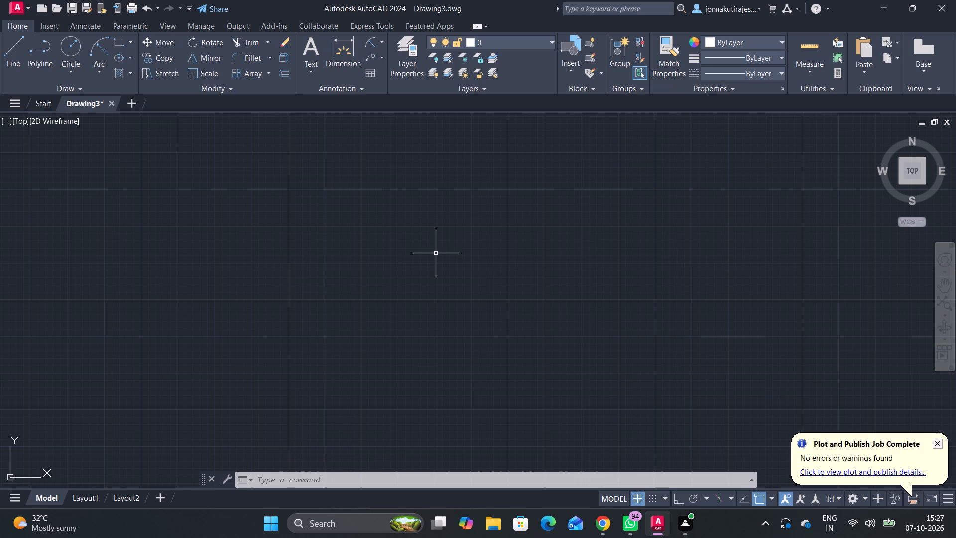
Draw a circle of radius 10 in an empty area of the drawing.
{"action": "left_click", "coordinate": [62, 48]}
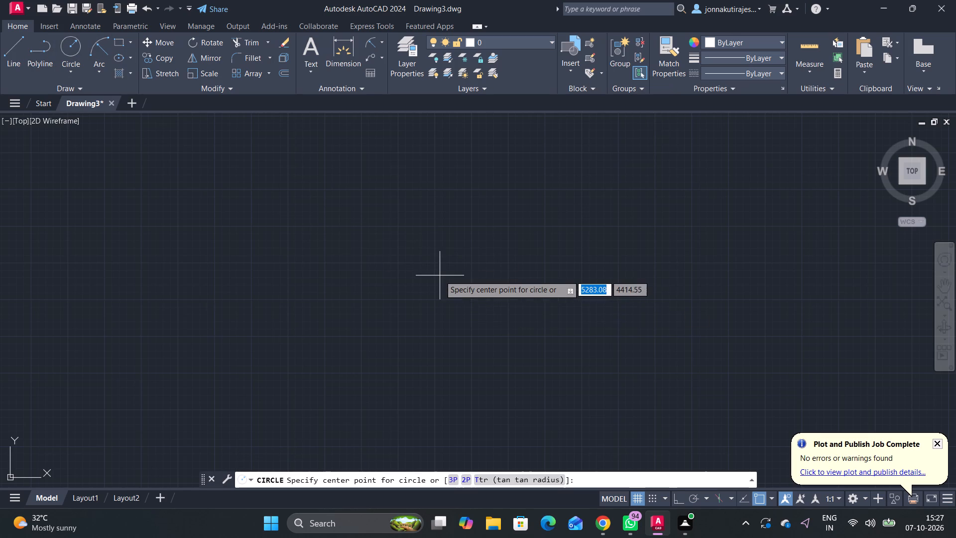
{"action": "scroll", "coordinate": [440, 275], "scroll_direction": "up", "scroll_amount": 1}
{"action": "left_click", "coordinate": [439, 277]}
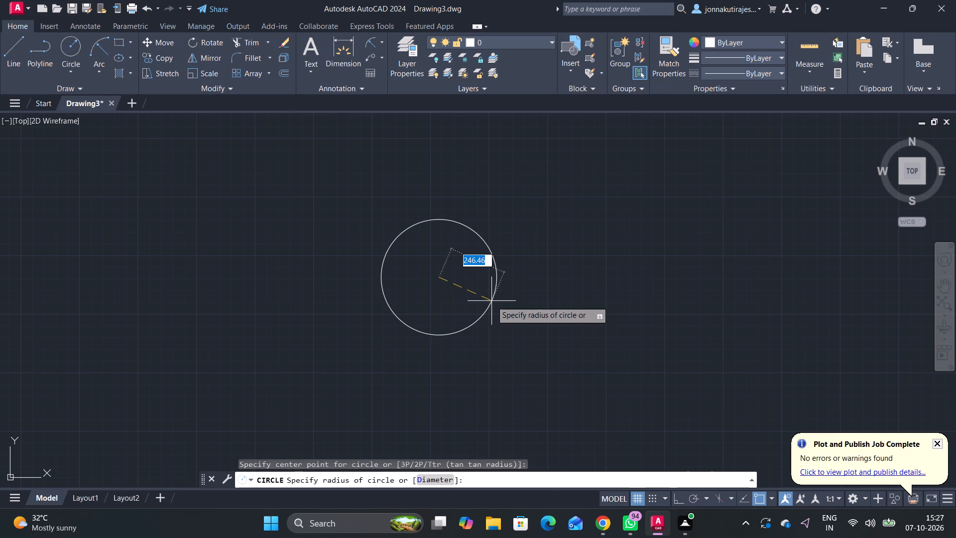
{"action": "type", "text": "10"}
{"action": "key", "text": "Return"}
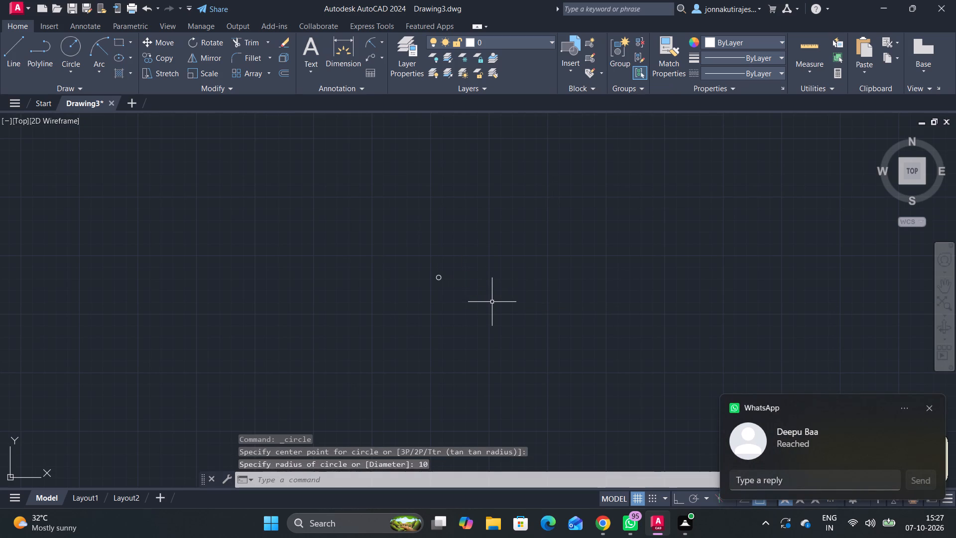
Turn on ortho mode and draw a vertical line 118 long upward from the centre of the radius 10 circle.
{"action": "scroll", "coordinate": [454, 283], "scroll_direction": "up", "scroll_amount": 3}
{"action": "middle_click_drag", "start_coordinate": [375, 253], "coordinate": [449, 277]}
{"action": "scroll", "coordinate": [445, 278], "scroll_direction": "up", "scroll_amount": 3}
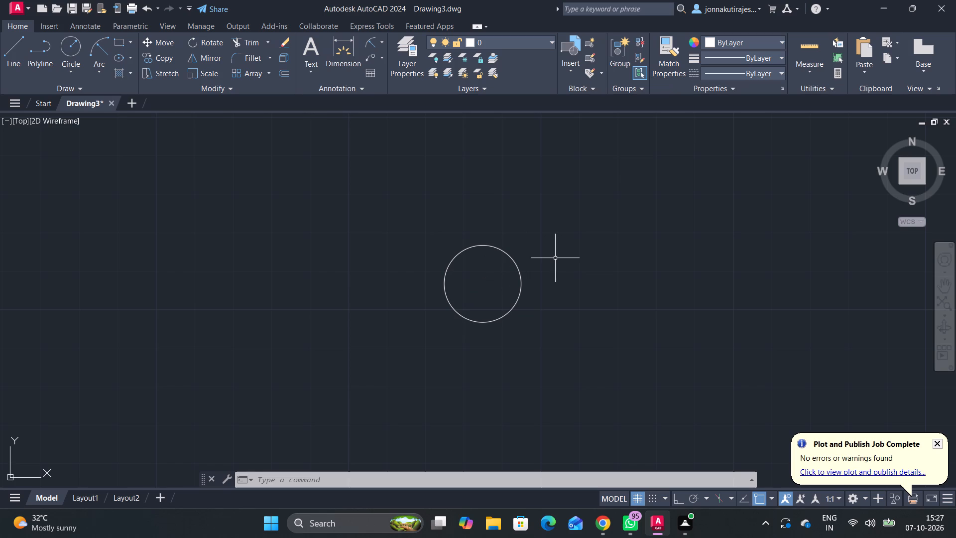
{"action": "left_click", "coordinate": [13, 66]}
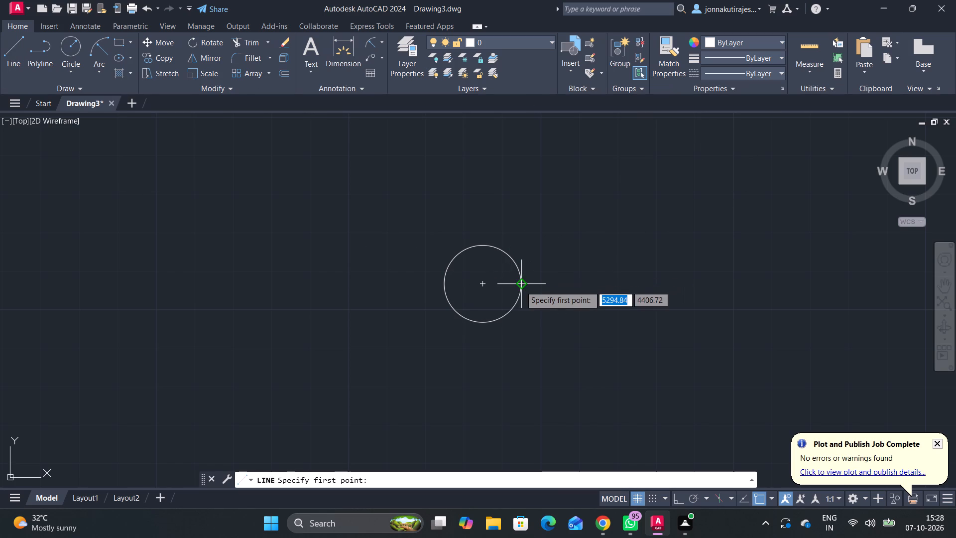
{"action": "left_click_drag", "start_coordinate": [485, 283], "coordinate": [492, 275]}
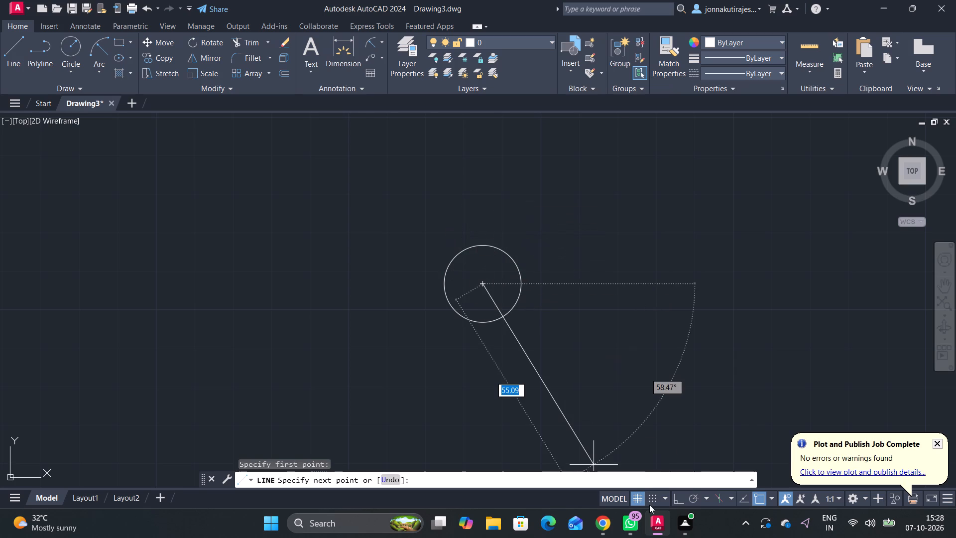
{"action": "left_click", "coordinate": [676, 493]}
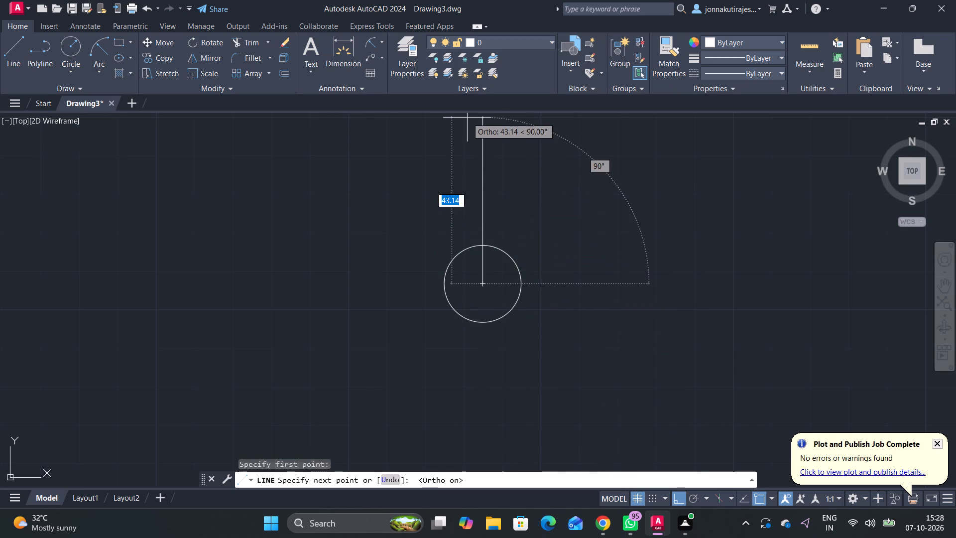
{"action": "type", "text": "11"}
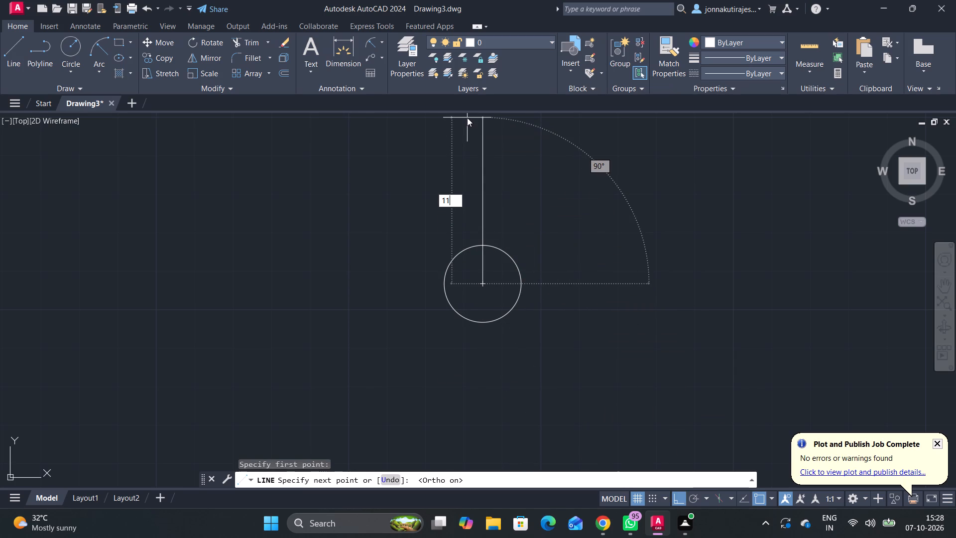
{"action": "key", "text": "8"}
{"action": "scroll", "coordinate": [596, 231], "scroll_direction": "down", "scroll_amount": 2}
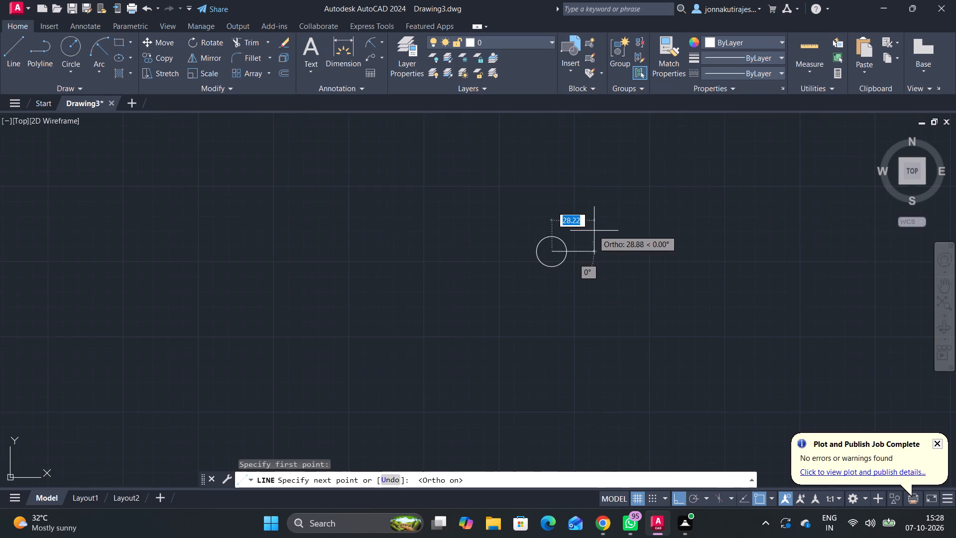
{"action": "scroll", "coordinate": [592, 230], "scroll_direction": "up", "scroll_amount": 2}
{"action": "type", "text": "118"}
{"action": "key", "text": "Return"}
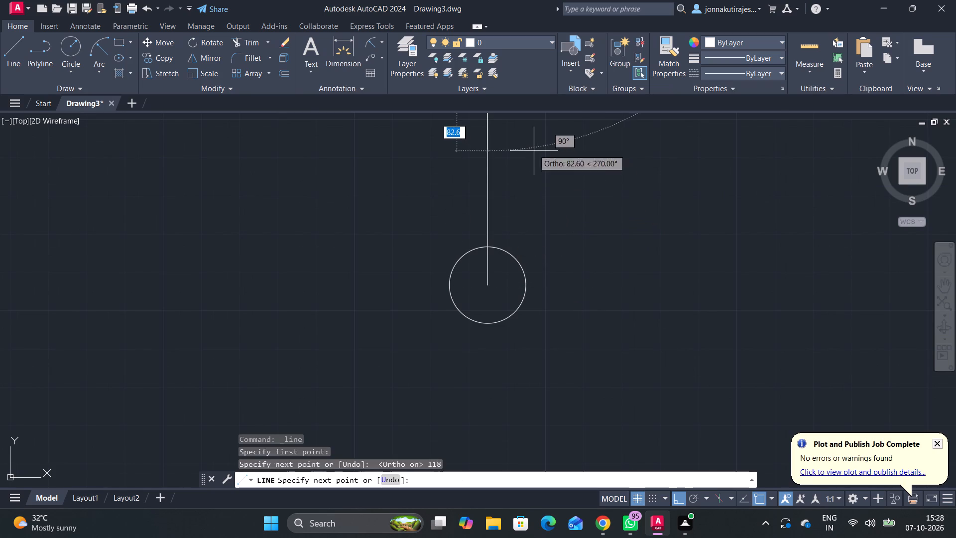
{"action": "scroll", "coordinate": [534, 234], "scroll_direction": "down", "scroll_amount": 3}
{"action": "middle_click_drag", "start_coordinate": [534, 239], "coordinate": [514, 274]}
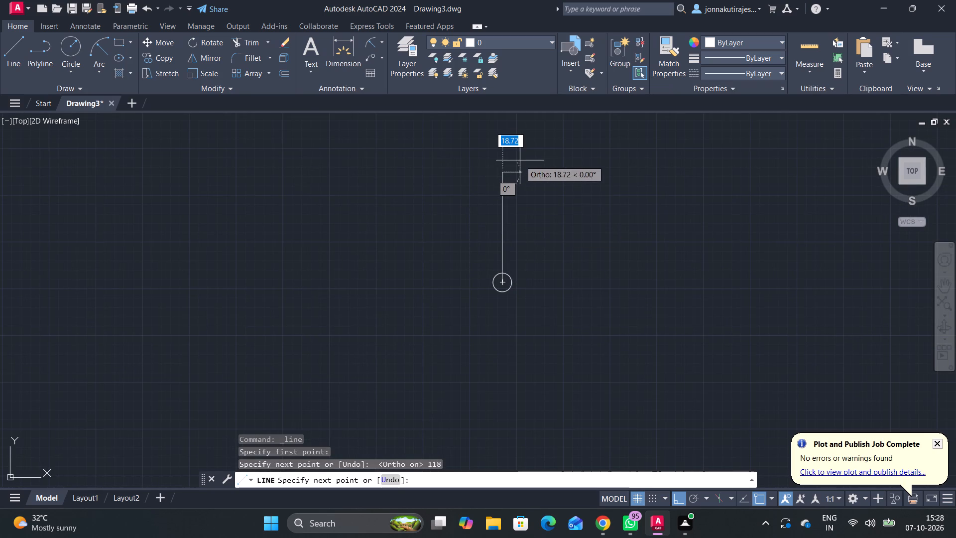
{"action": "key", "text": "Escape"}
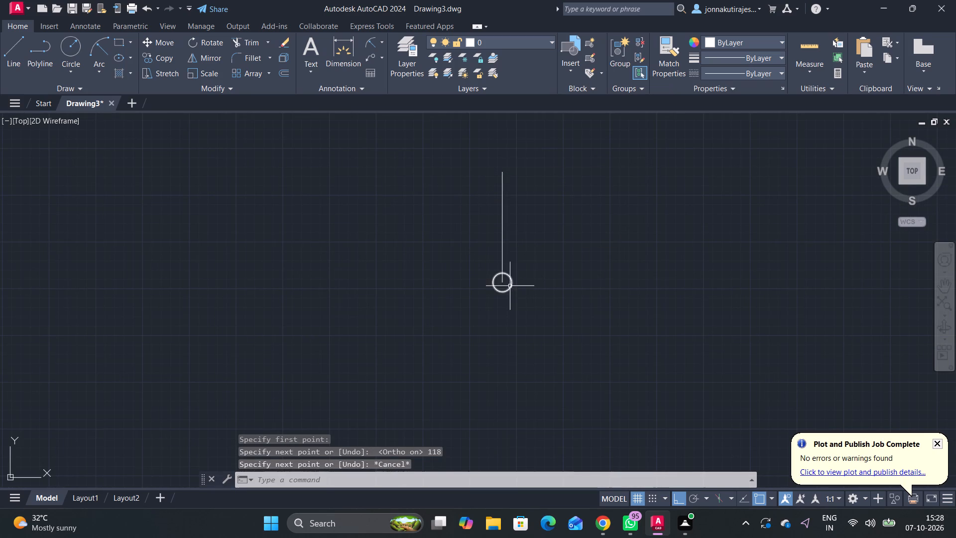
{"action": "left_click", "coordinate": [510, 286]}
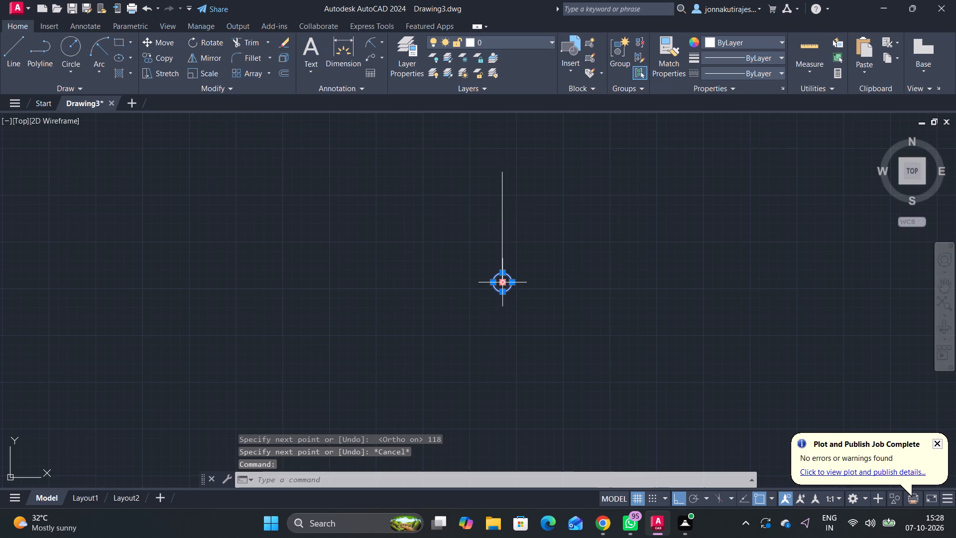
{"action": "key", "text": "Escape"}
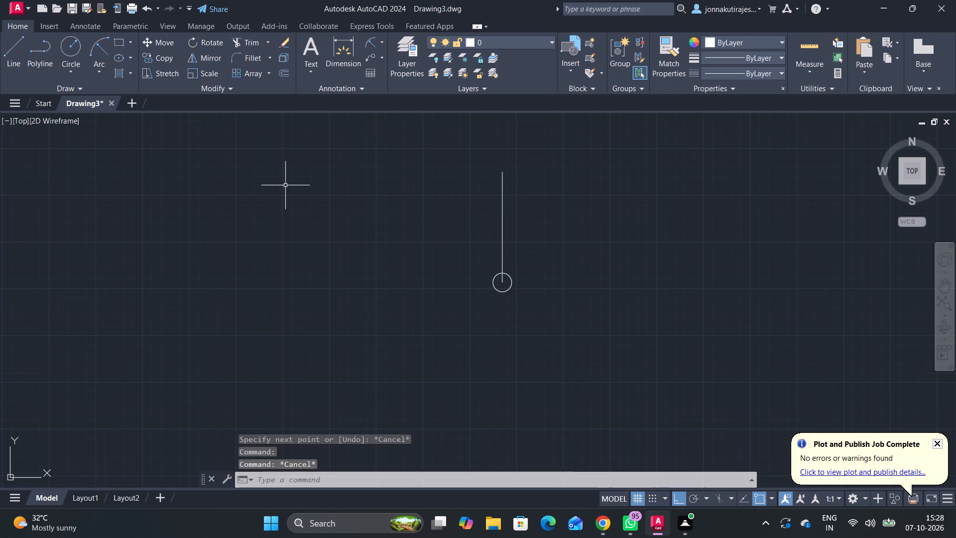
Draw two concentric circles of radius 10 and 20 centred on the upper end of the vertical line.
{"action": "right_click_drag", "start_coordinate": [770, 174], "coordinate": [761, 180]}
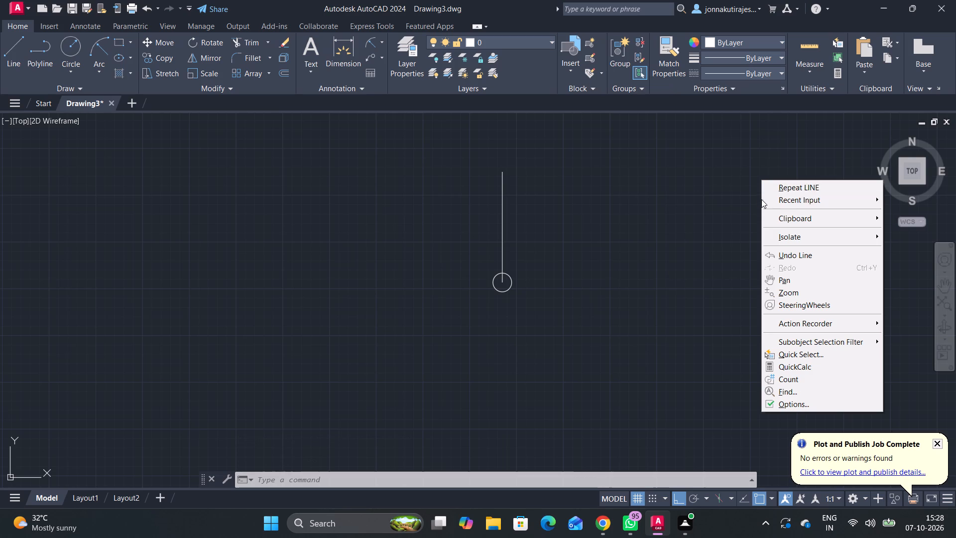
{"action": "left_click", "coordinate": [729, 211]}
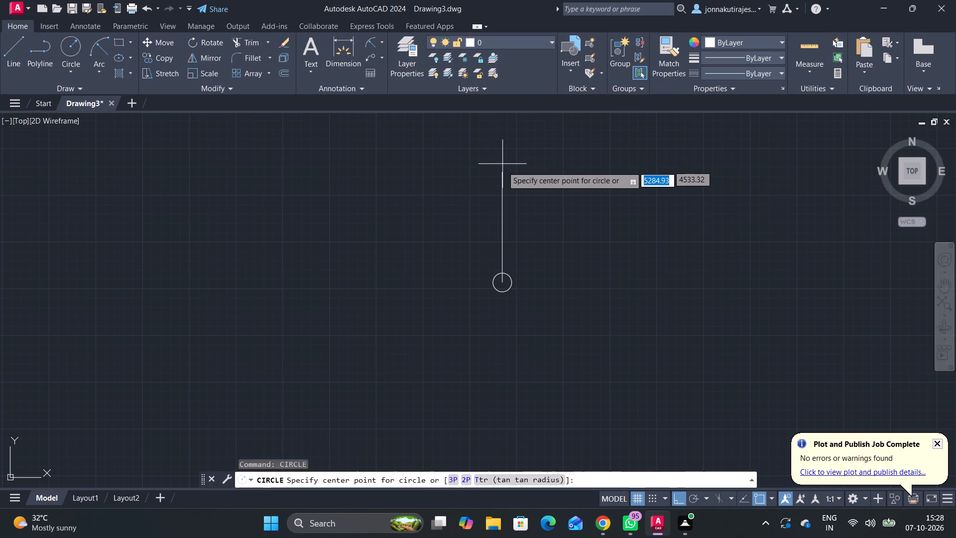
{"action": "left_click", "coordinate": [501, 171]}
{"action": "type", "text": "10"}
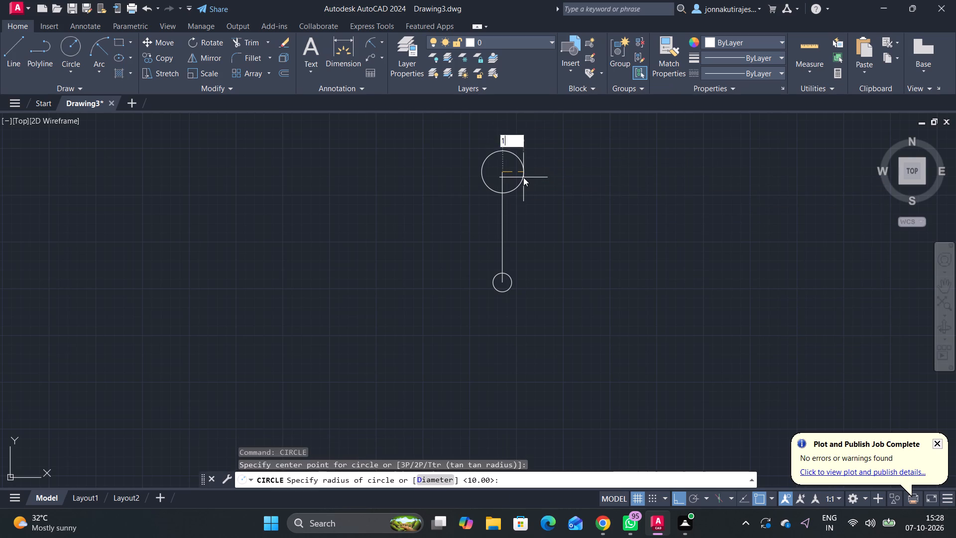
{"action": "key", "text": "Return"}
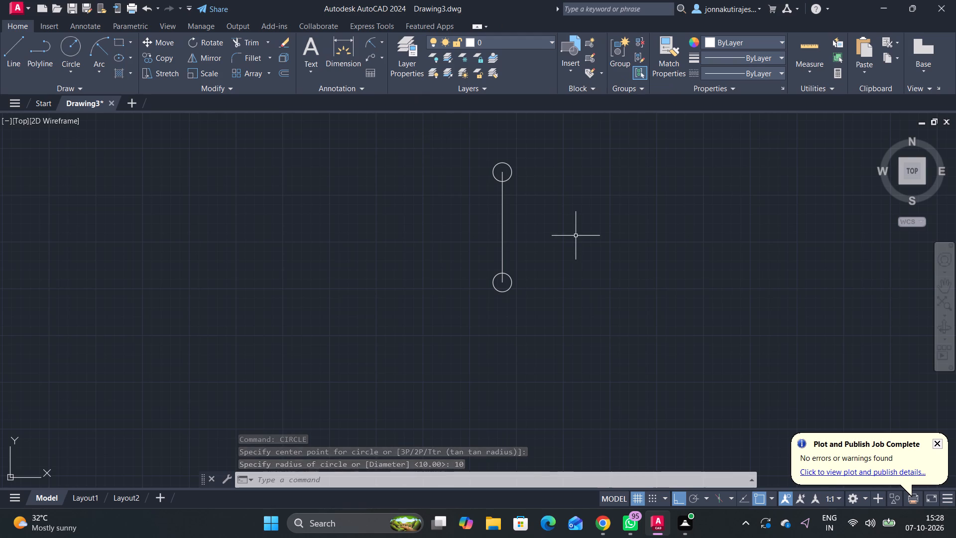
{"action": "key", "text": "space"}
{"action": "left_click", "coordinate": [499, 174]}
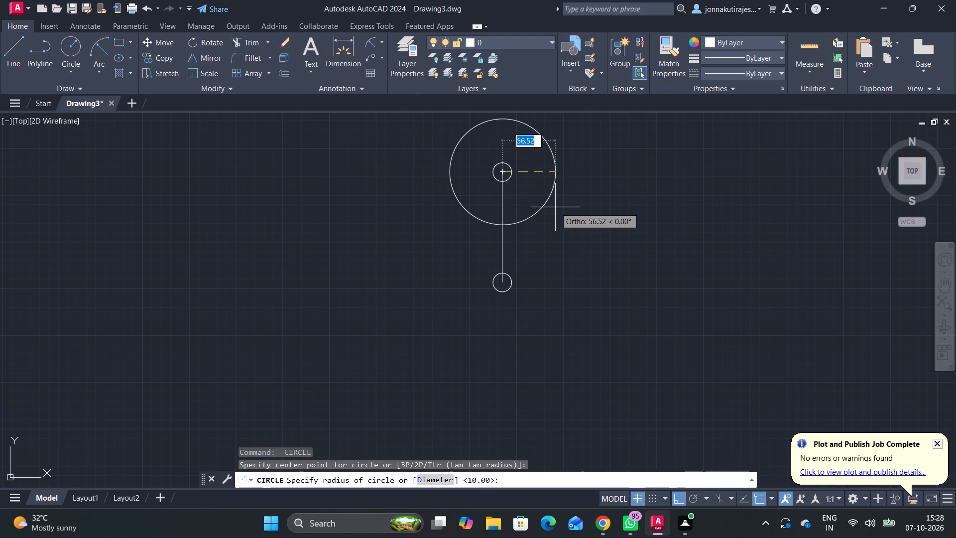
{"action": "type", "text": "20"}
{"action": "key", "text": "Return"}
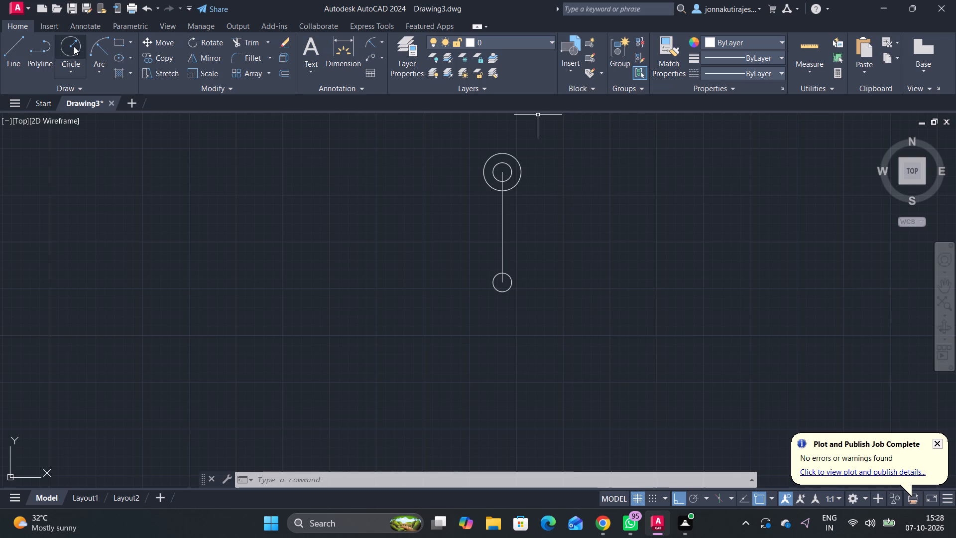
Draw connected lines from the upper circles' centre, 40 horizontally to the left and 44 vertically downward.
{"action": "key", "text": "l"}
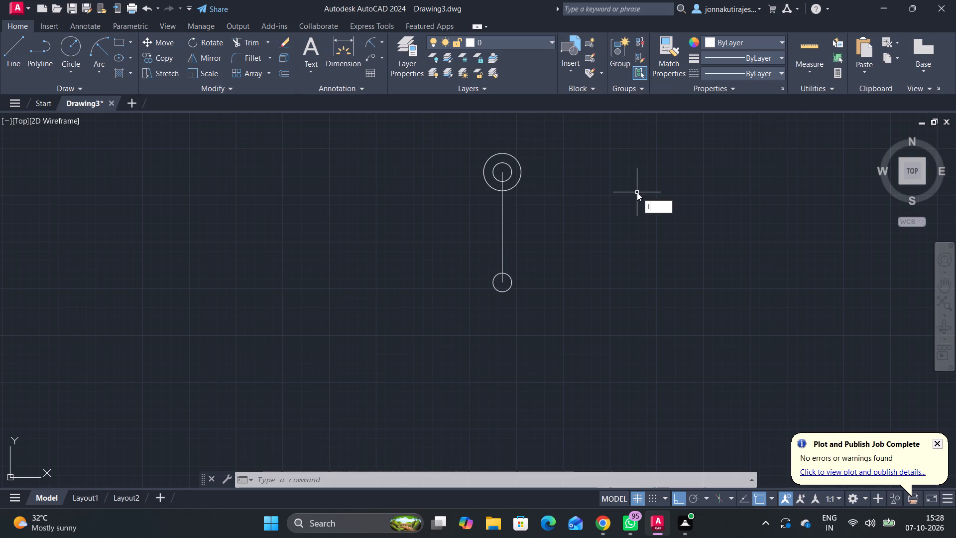
{"action": "key", "text": "Return"}
{"action": "left_click", "coordinate": [504, 169]}
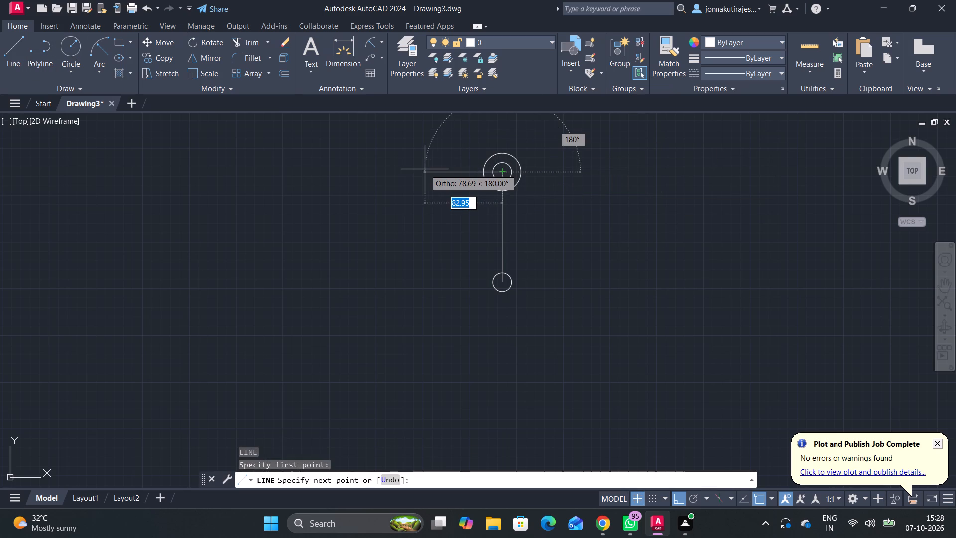
{"action": "type", "text": "40"}
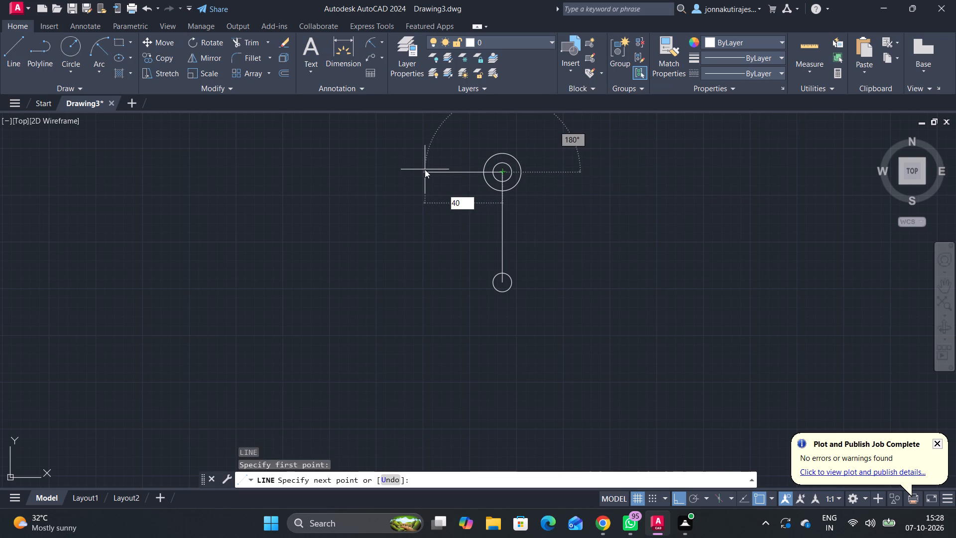
{"action": "key", "text": "Return"}
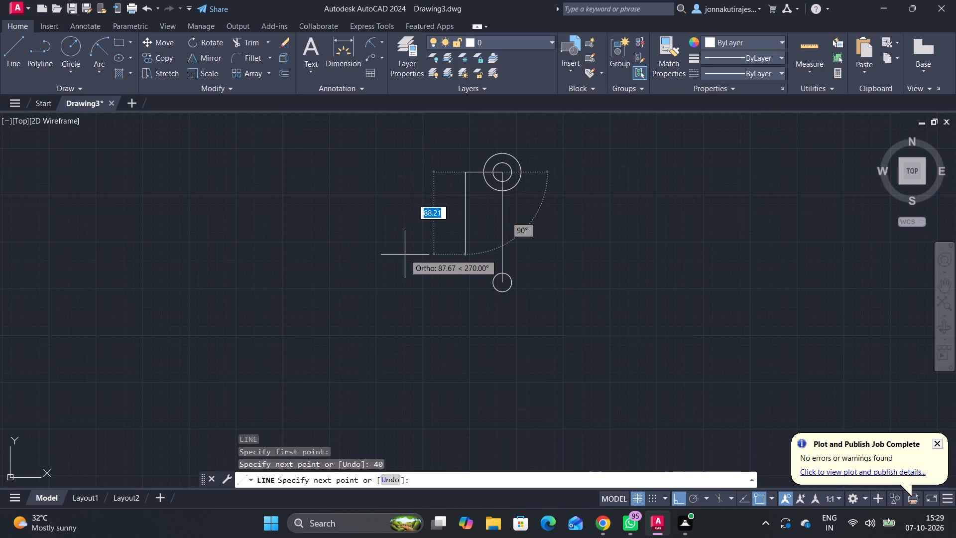
{"action": "type", "text": "44"}
{"action": "key", "text": "Return"}
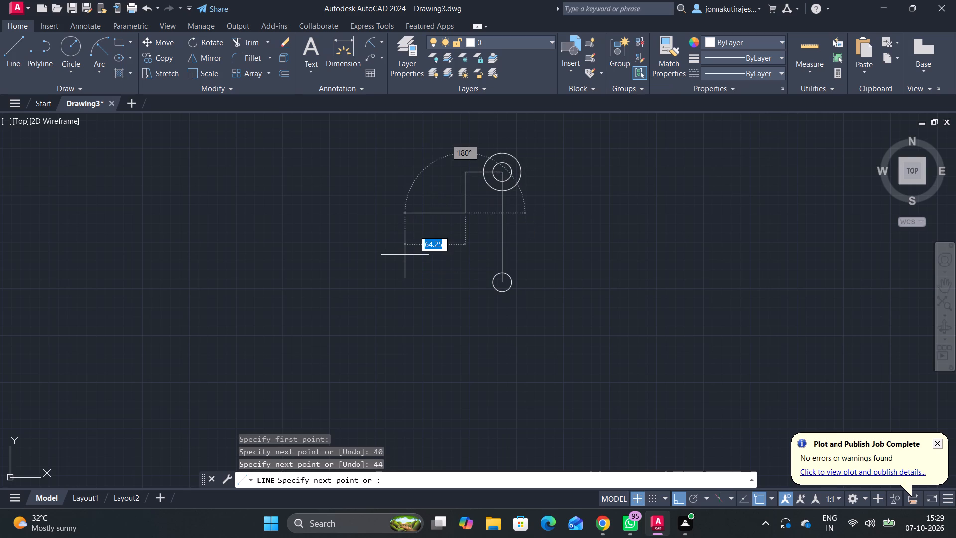
{"action": "key", "text": "Escape"}
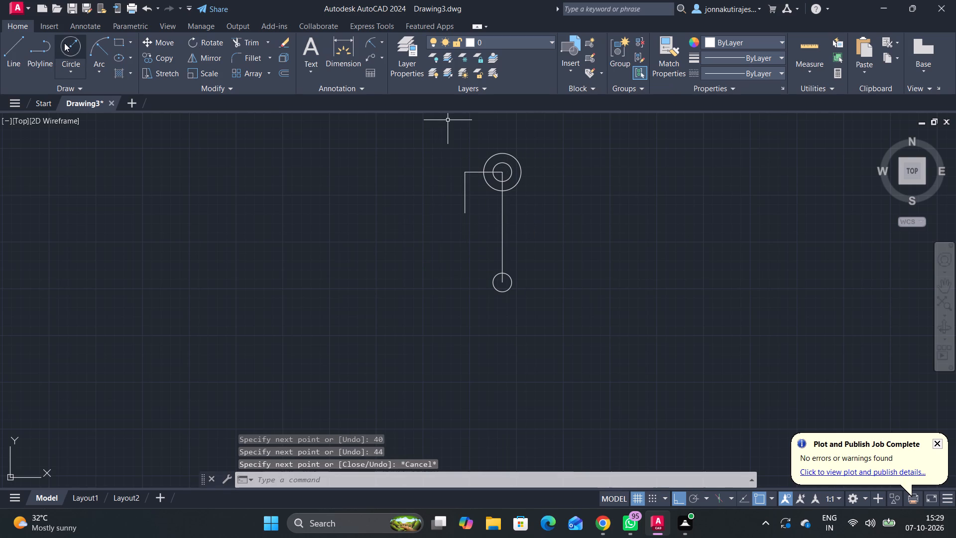
Draw two concentric circles of radius 12.5 and 7.5 centred on the lower end of the 44 long line.
{"action": "left_click", "coordinate": [64, 43]}
{"action": "left_click", "coordinate": [466, 211]}
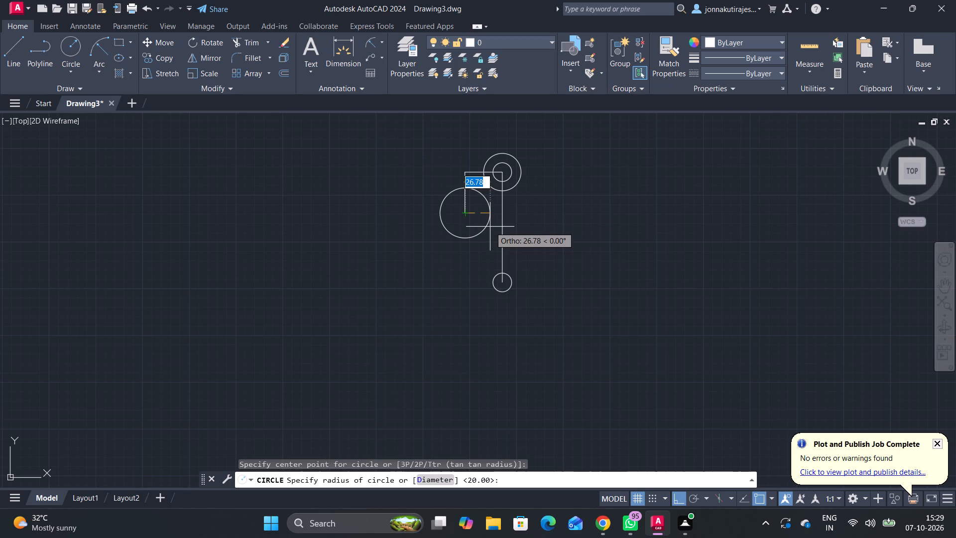
{"action": "type", "text": "12.5"}
{"action": "key", "text": "Return"}
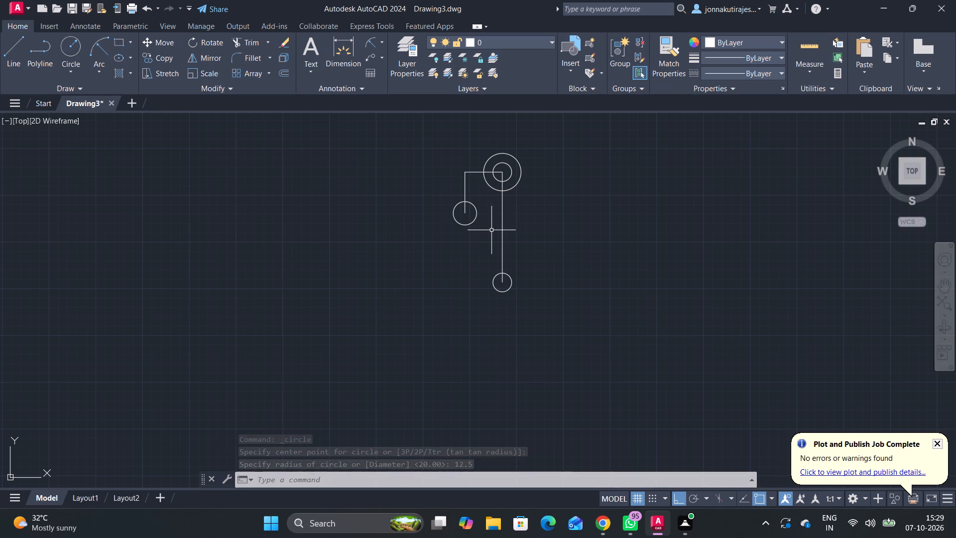
{"action": "key", "text": "space"}
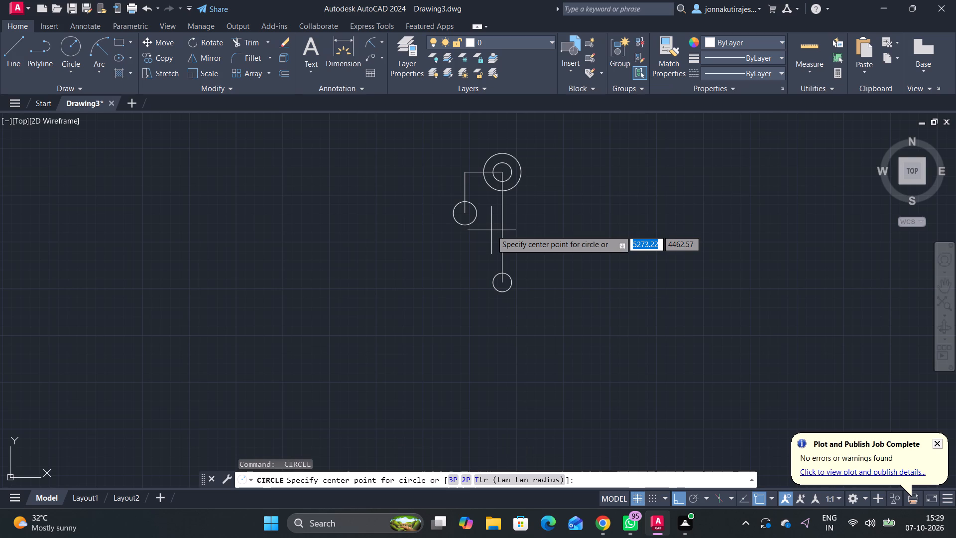
{"action": "left_click", "coordinate": [467, 214]}
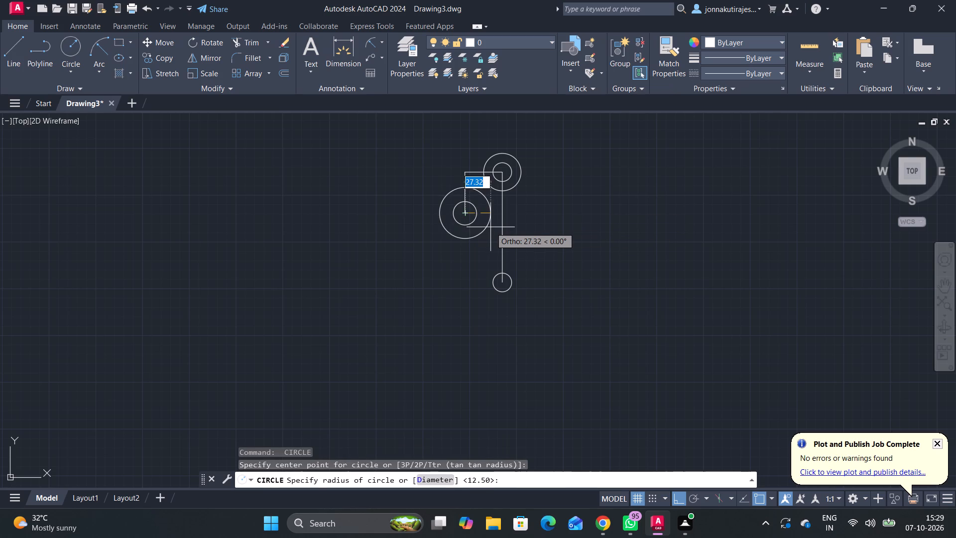
{"action": "type", "text": "7.5"}
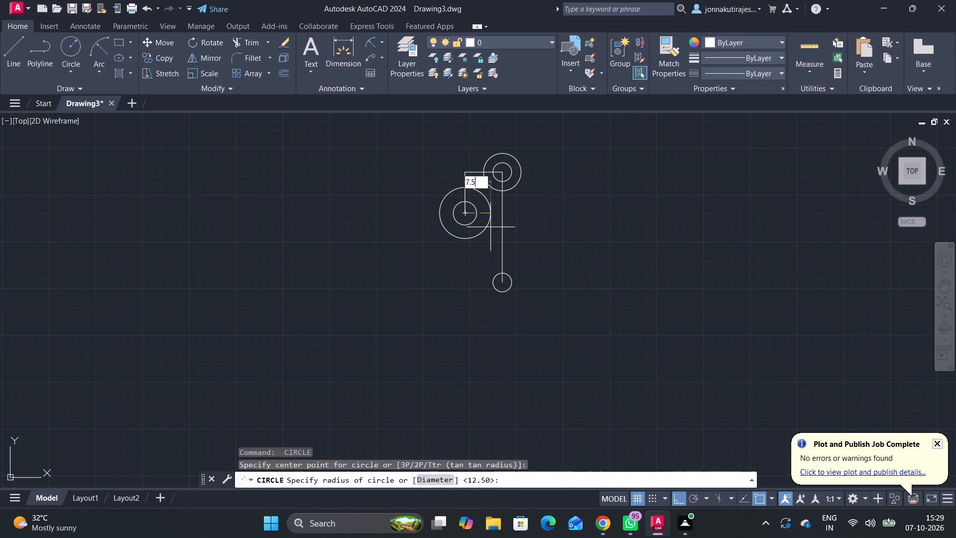
{"action": "key", "text": "Return"}
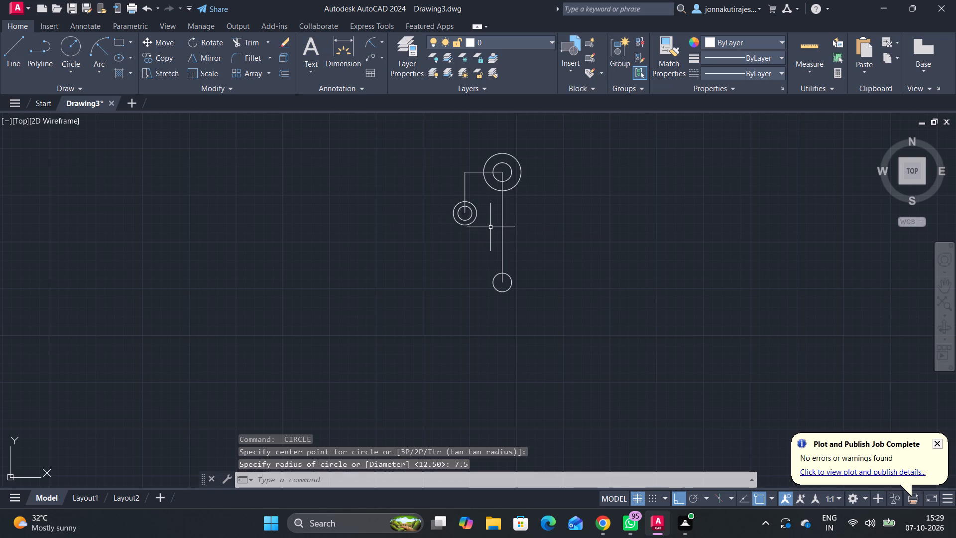
Draw a vertical line 30 long downward from the centre of the radius 12.5 and 7.5 circles.
{"action": "scroll", "coordinate": [458, 218], "scroll_direction": "up", "scroll_amount": 2}
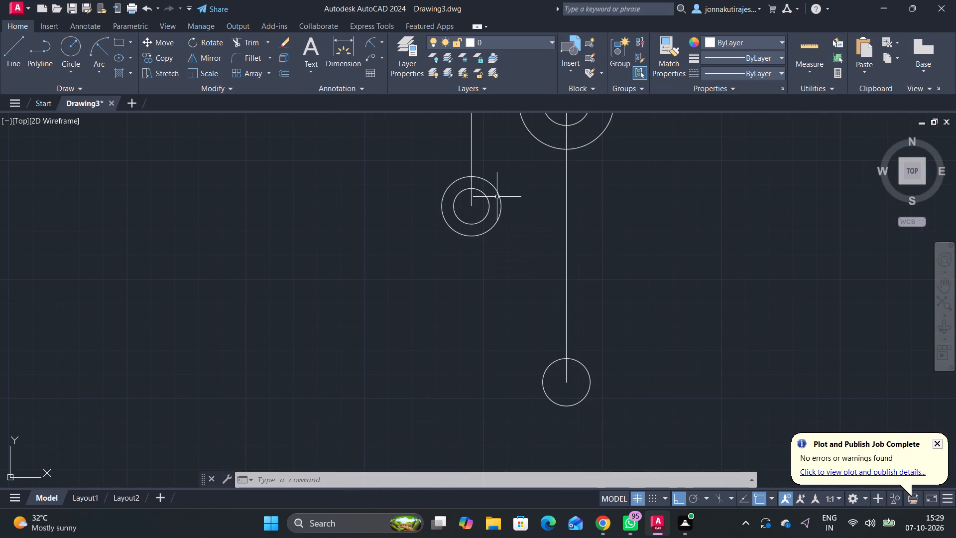
{"action": "left_click", "coordinate": [11, 52]}
{"action": "left_click", "coordinate": [473, 209]}
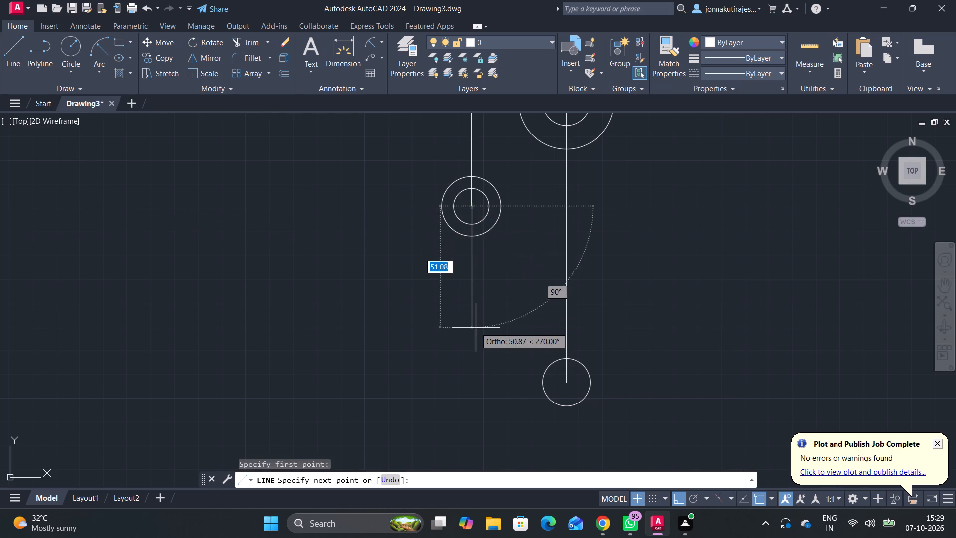
{"action": "type", "text": "30"}
{"action": "key", "text": "Return"}
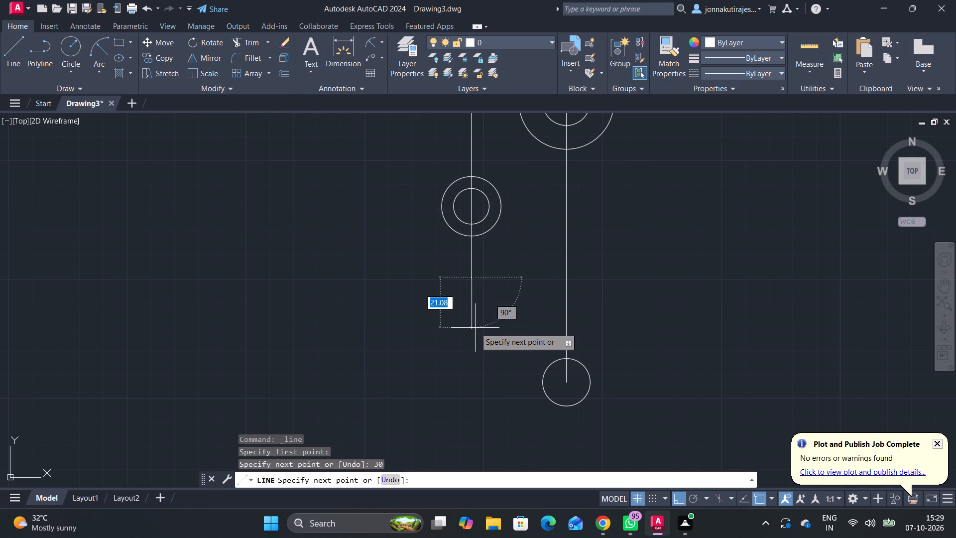
{"action": "key", "text": "Escape"}
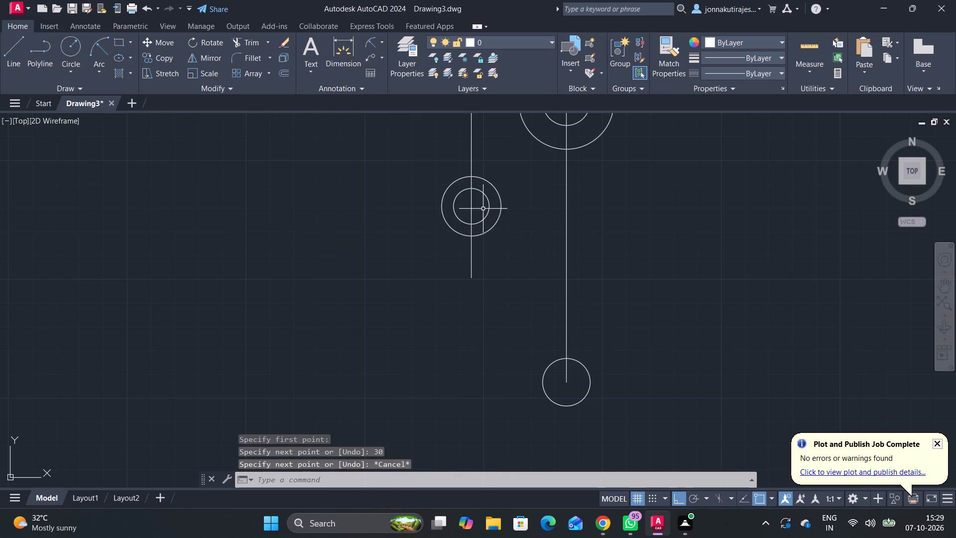
{"action": "left_click", "coordinate": [483, 210]}
{"action": "key", "text": "Escape"}
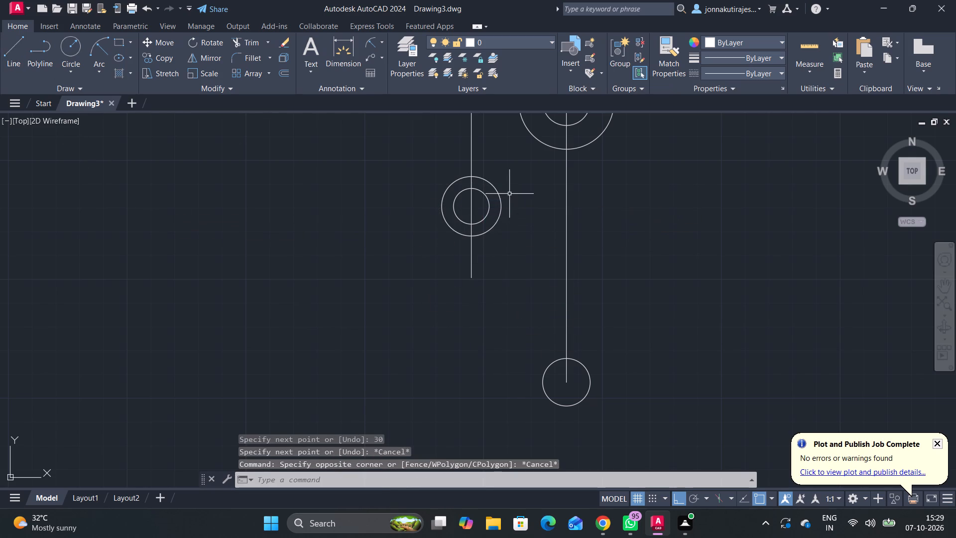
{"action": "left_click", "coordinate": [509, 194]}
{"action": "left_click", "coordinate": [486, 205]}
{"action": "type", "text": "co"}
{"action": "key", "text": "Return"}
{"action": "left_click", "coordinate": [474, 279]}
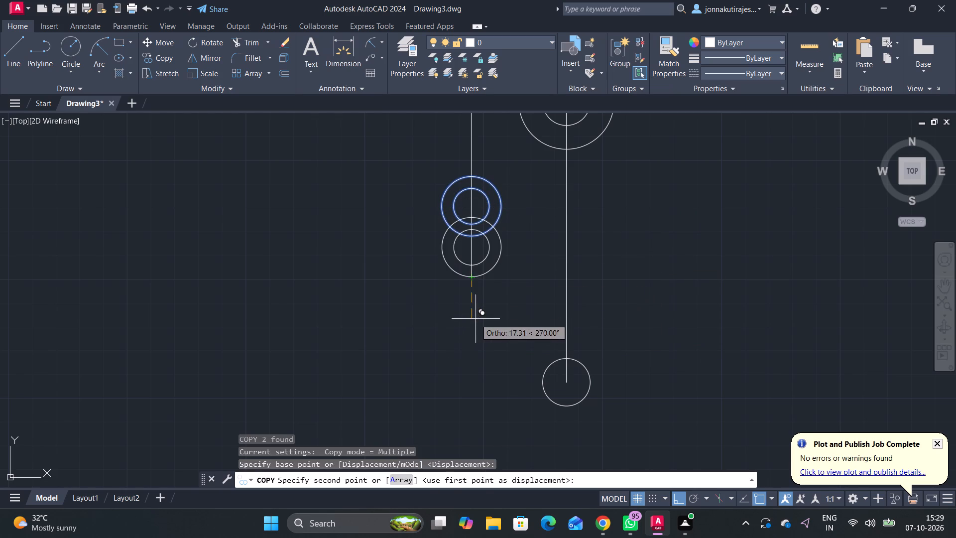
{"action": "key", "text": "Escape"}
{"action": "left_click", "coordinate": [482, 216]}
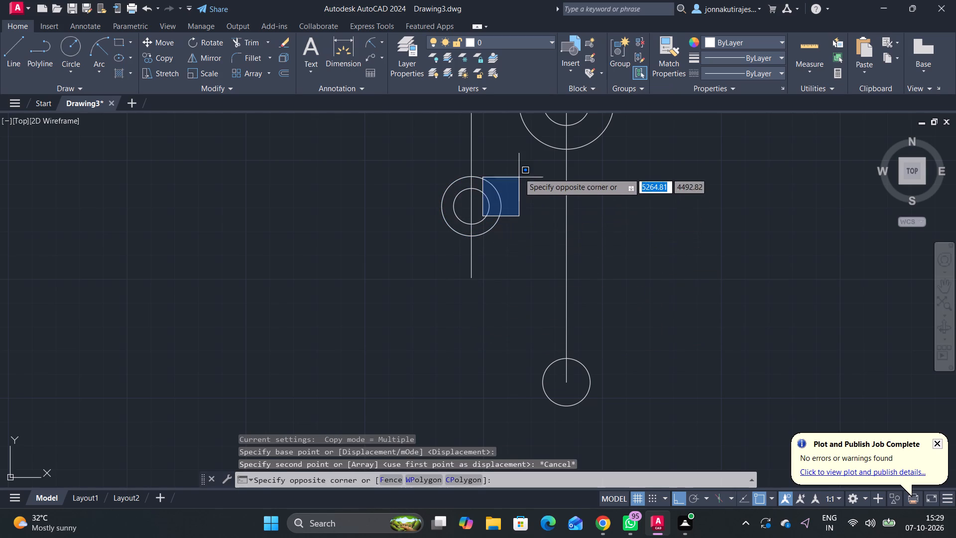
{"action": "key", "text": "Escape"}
Copy the concentric radius 12.5 and 7.5 circles from their centre to the lower end of the 30 long vertical line.
{"action": "left_click_drag", "start_coordinate": [515, 169], "coordinate": [505, 196]}
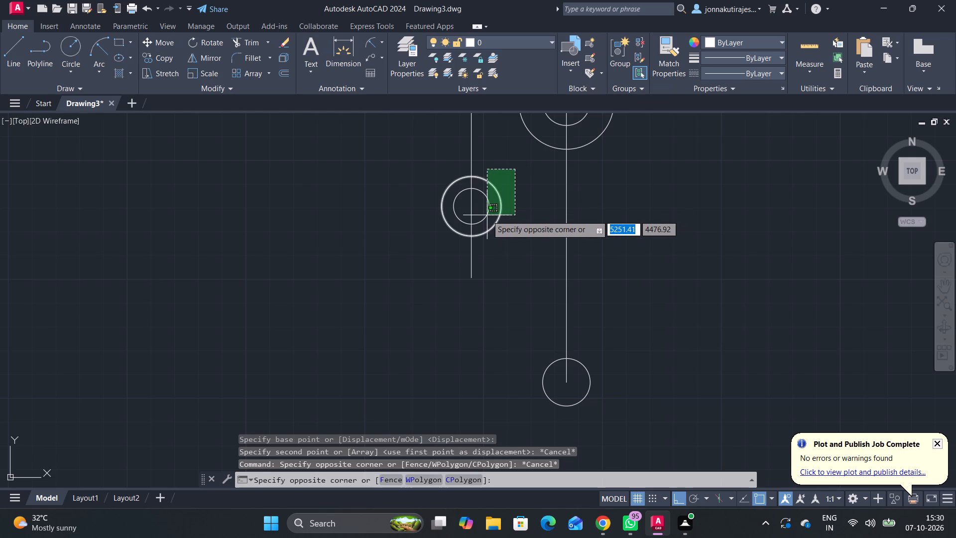
{"action": "left_click", "coordinate": [487, 215]}
{"action": "type", "text": "co"}
{"action": "key", "text": "Return"}
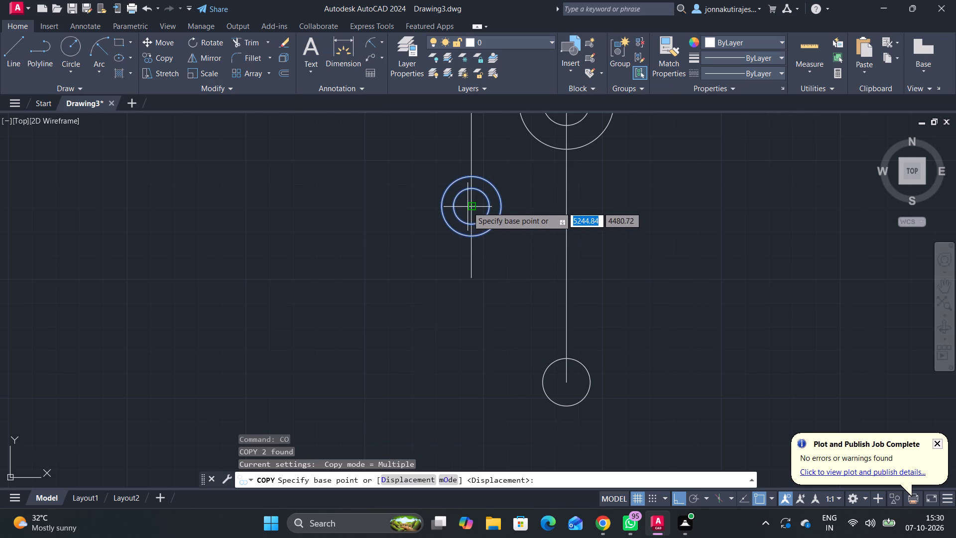
{"action": "left_click", "coordinate": [472, 210]}
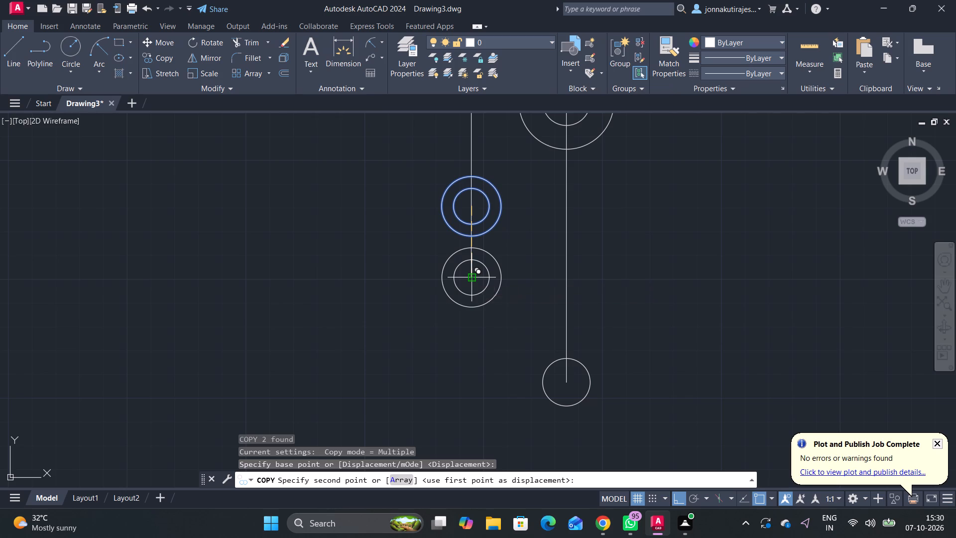
{"action": "left_click", "coordinate": [472, 278]}
{"action": "key", "text": "Escape"}
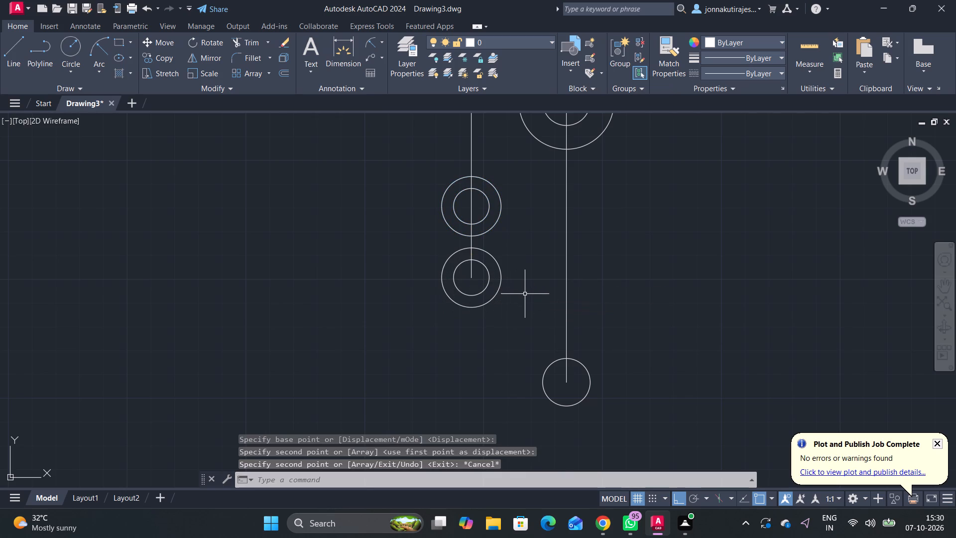
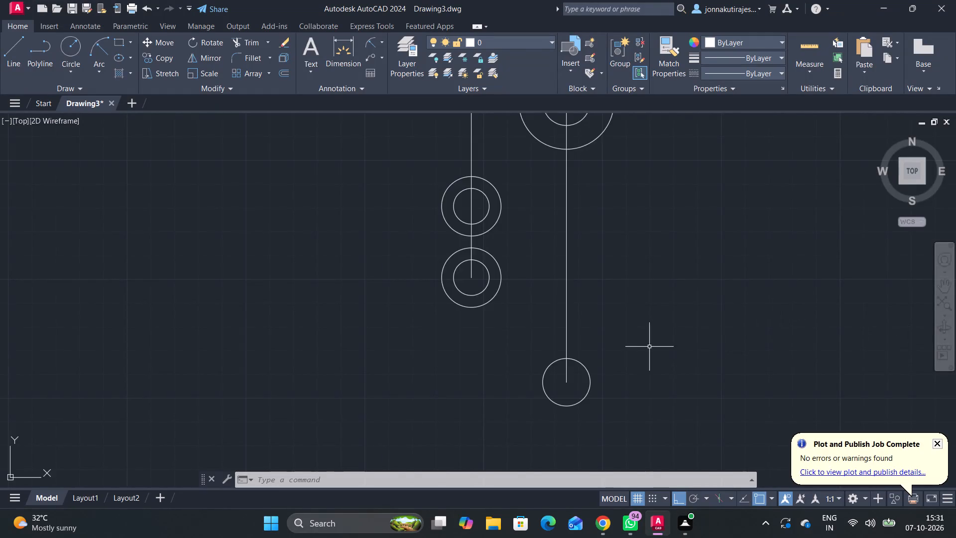
Draw two vertical lines 30 long joining the side quadrants of the two radius 12.5 circles.
{"action": "scroll", "coordinate": [643, 346], "scroll_direction": "down", "scroll_amount": 2}
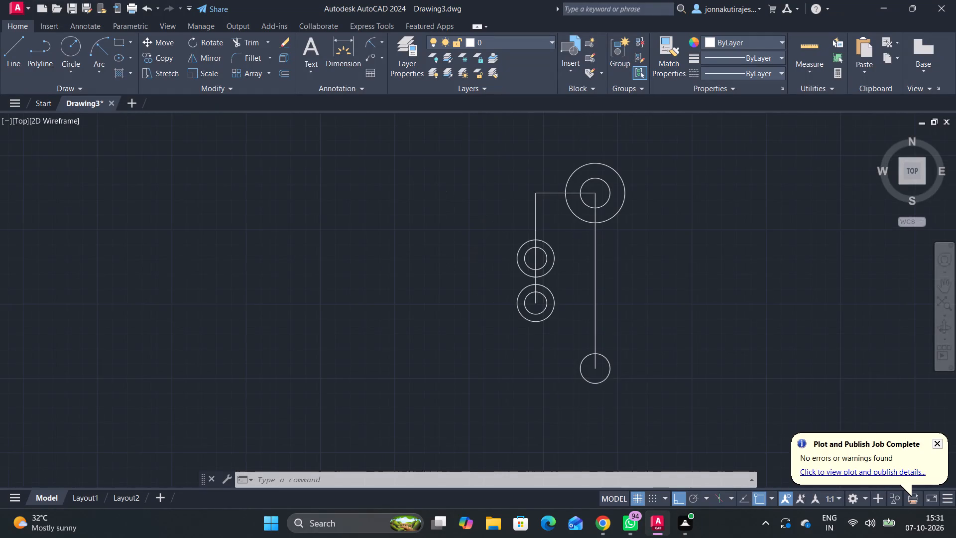
{"action": "scroll", "coordinate": [646, 335], "scroll_direction": "up", "scroll_amount": 1}
{"action": "middle_click", "coordinate": [646, 334]}
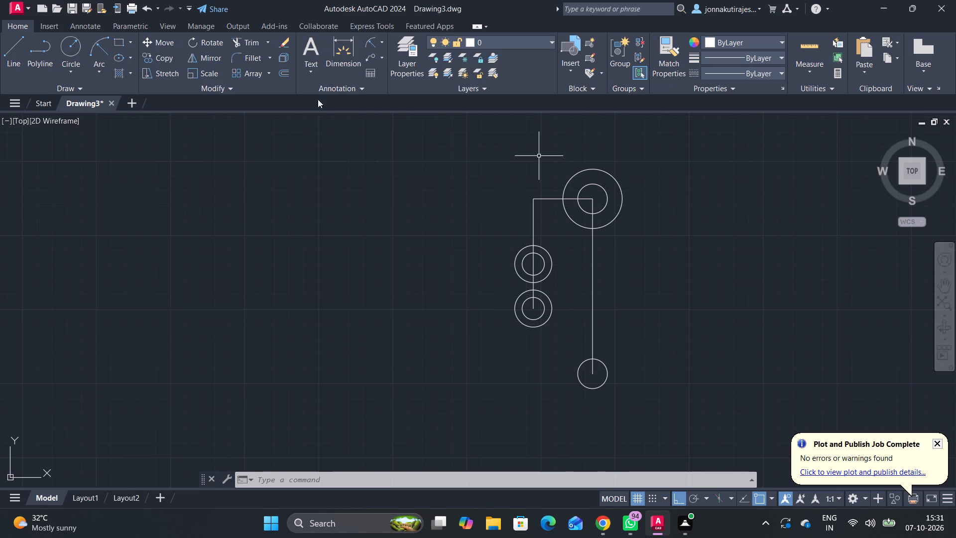
{"action": "left_click", "coordinate": [18, 43]}
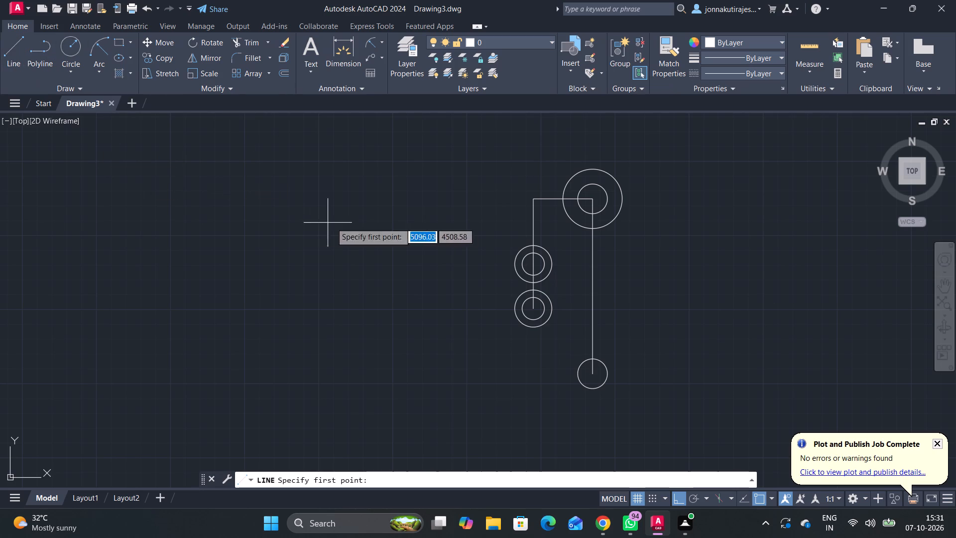
{"action": "scroll", "coordinate": [526, 260], "scroll_direction": "up", "scroll_amount": 1}
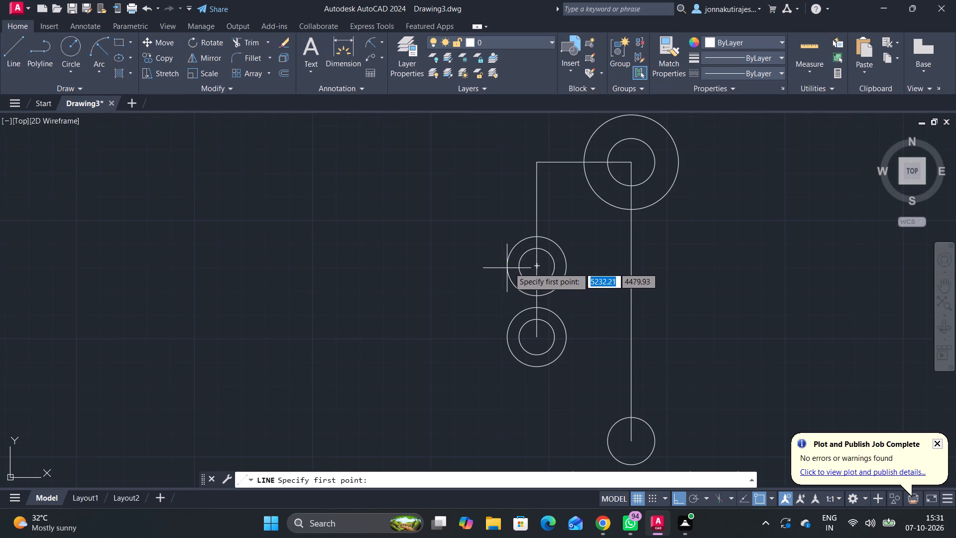
{"action": "left_click", "coordinate": [509, 267]}
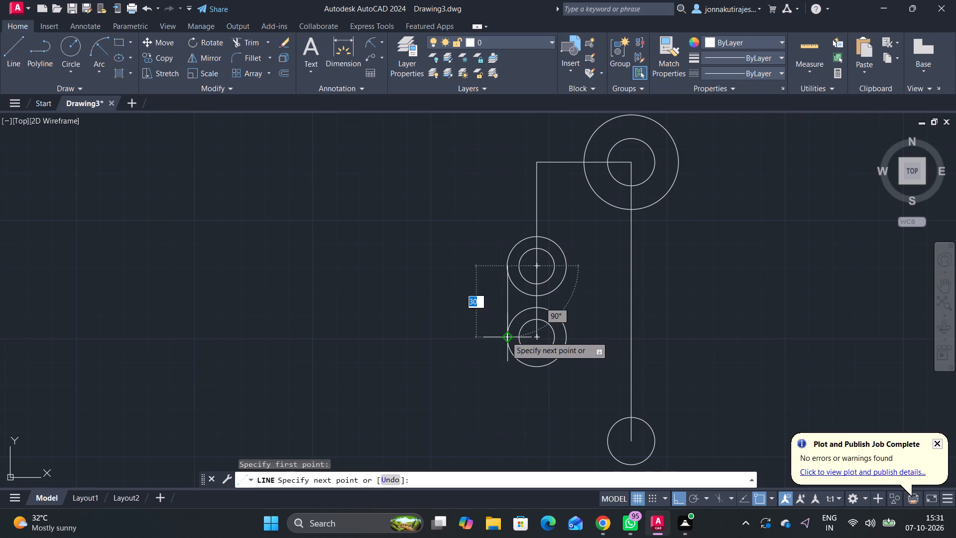
{"action": "left_click", "coordinate": [506, 336]}
{"action": "key", "text": "Escape"}
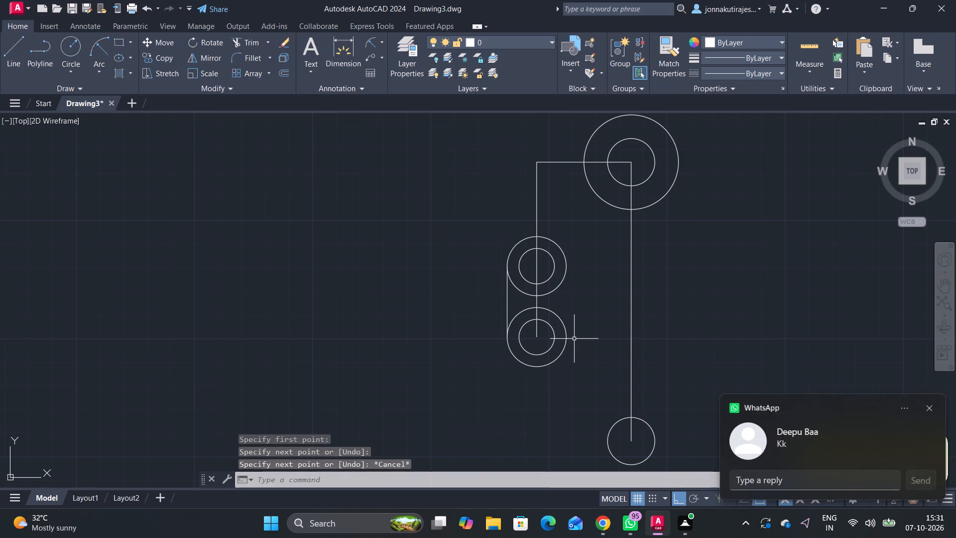
{"action": "key", "text": "space"}
{"action": "left_click", "coordinate": [569, 267]}
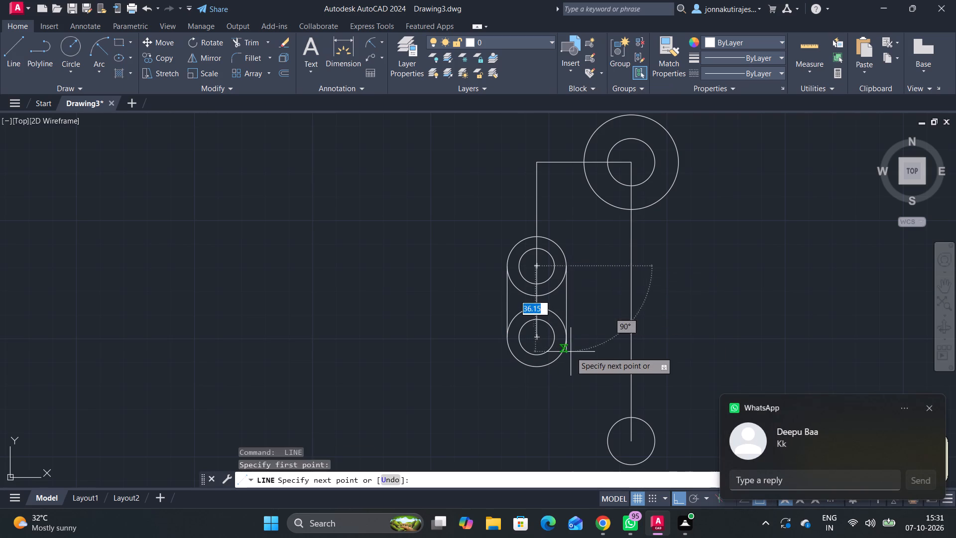
{"action": "left_click", "coordinate": [566, 340]}
{"action": "key", "text": "space"}
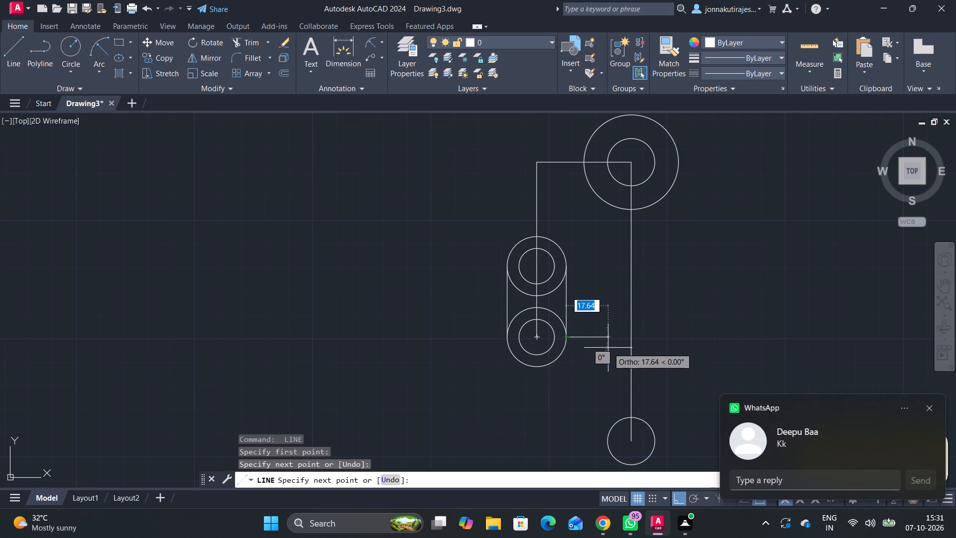
Draw two vertical lines joining the side quadrants of the two radius 7.5 circles.
{"action": "key", "text": "space"}
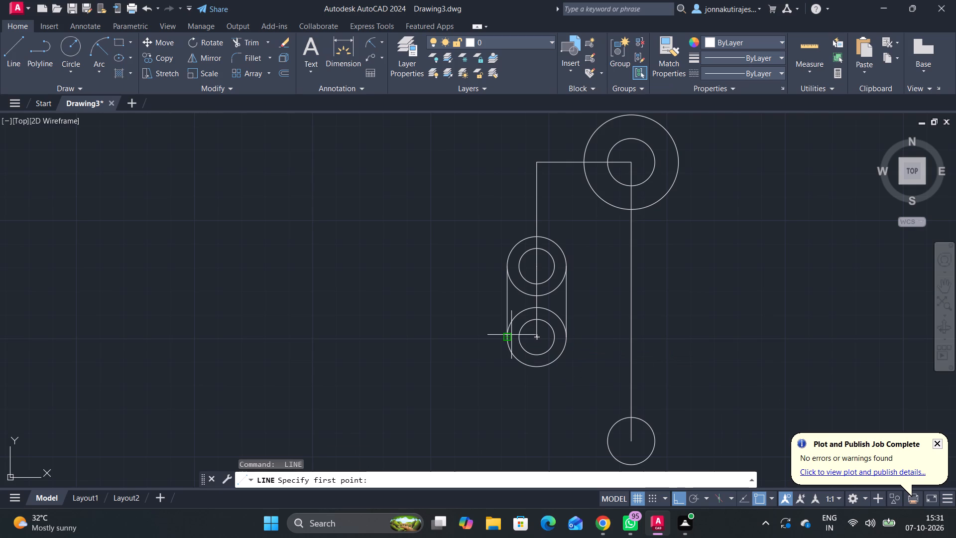
{"action": "scroll", "coordinate": [519, 337], "scroll_direction": "up", "scroll_amount": 3}
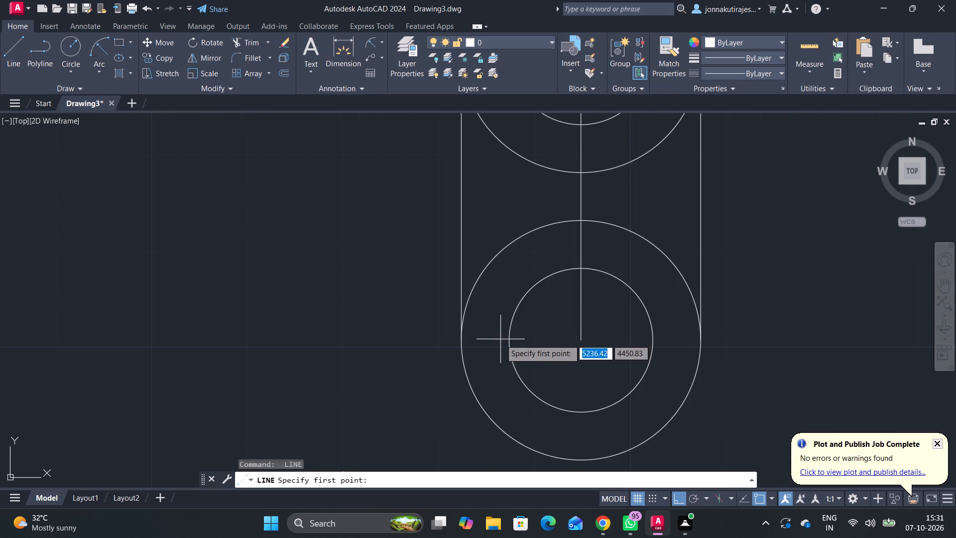
{"action": "left_click", "coordinate": [510, 335]}
{"action": "scroll", "coordinate": [502, 189], "scroll_direction": "down", "scroll_amount": 2}
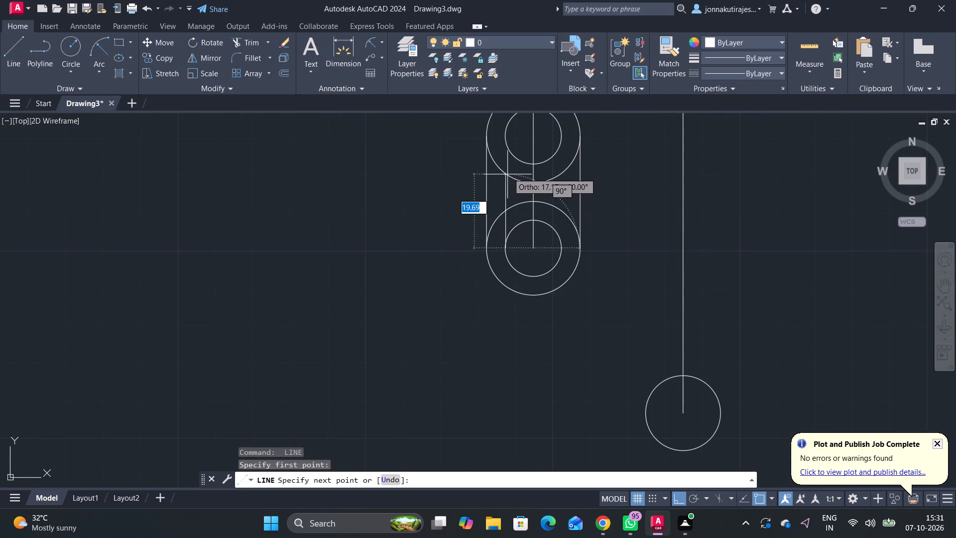
{"action": "left_click", "coordinate": [506, 136]}
{"action": "key", "text": "space"}
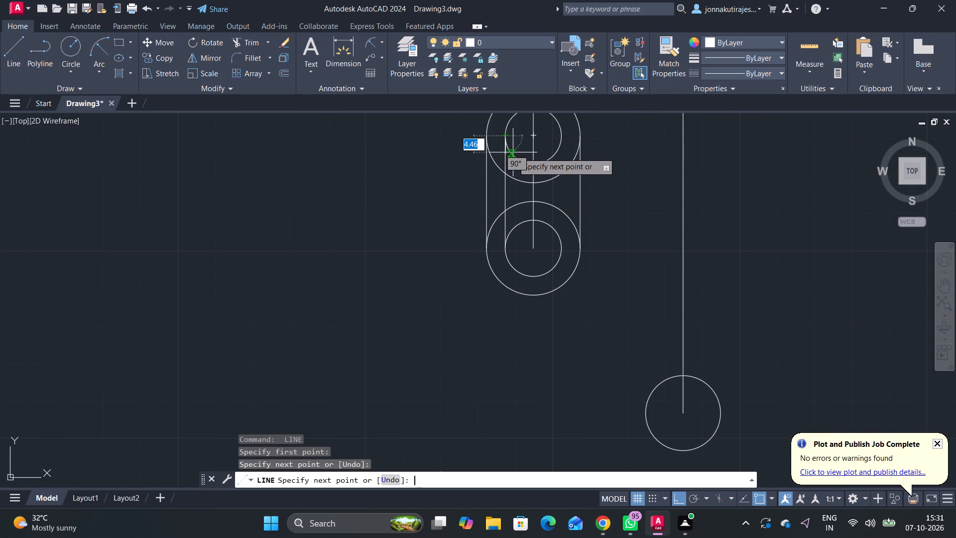
{"action": "key", "text": "space"}
{"action": "left_click", "coordinate": [562, 134]}
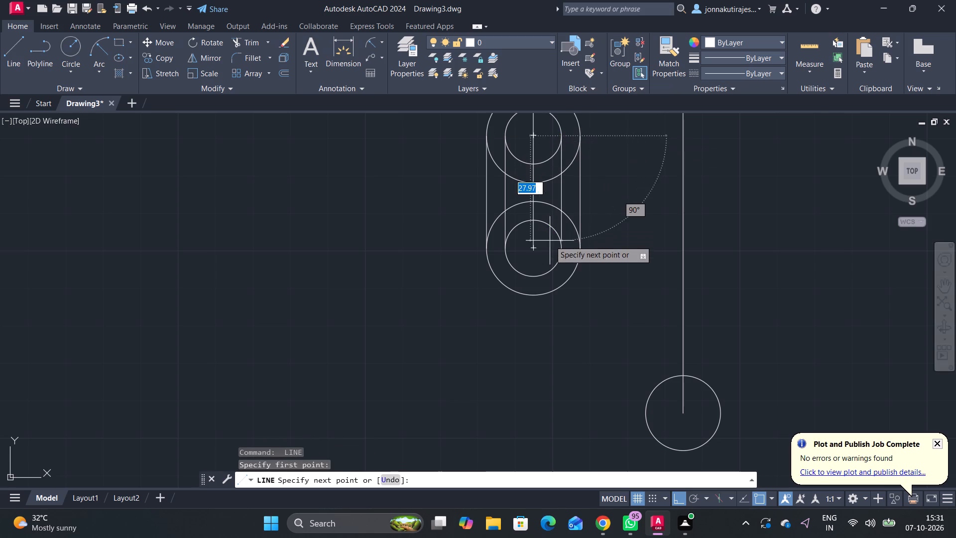
{"action": "left_click", "coordinate": [561, 249]}
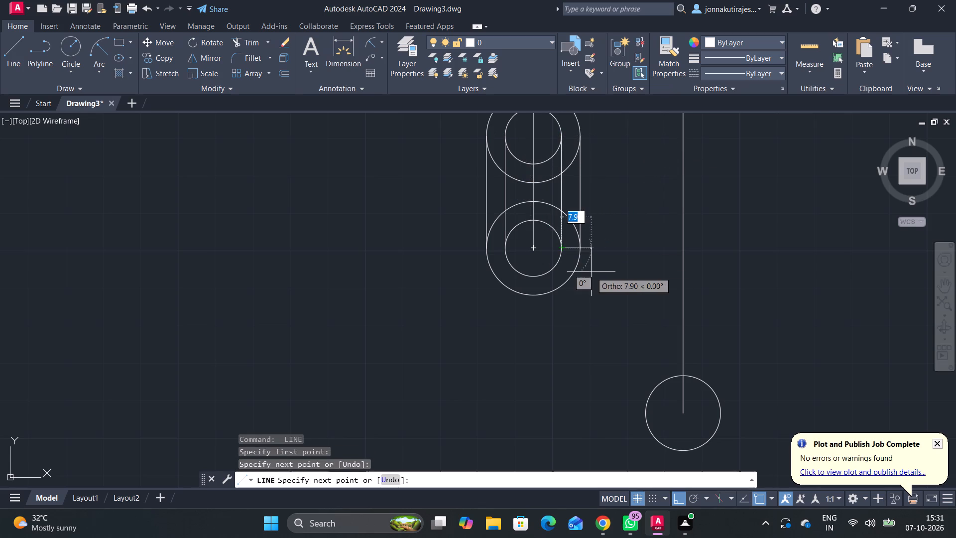
{"action": "key", "text": "space"}
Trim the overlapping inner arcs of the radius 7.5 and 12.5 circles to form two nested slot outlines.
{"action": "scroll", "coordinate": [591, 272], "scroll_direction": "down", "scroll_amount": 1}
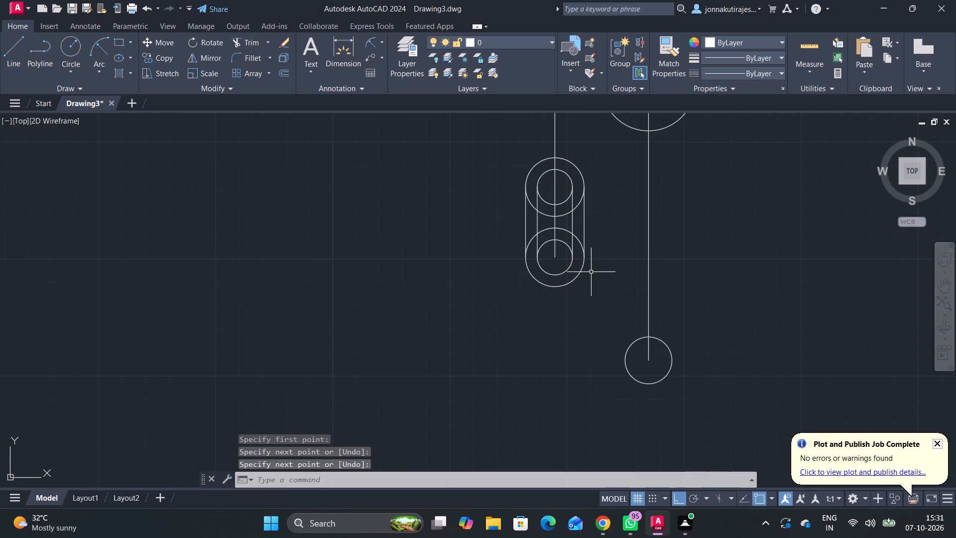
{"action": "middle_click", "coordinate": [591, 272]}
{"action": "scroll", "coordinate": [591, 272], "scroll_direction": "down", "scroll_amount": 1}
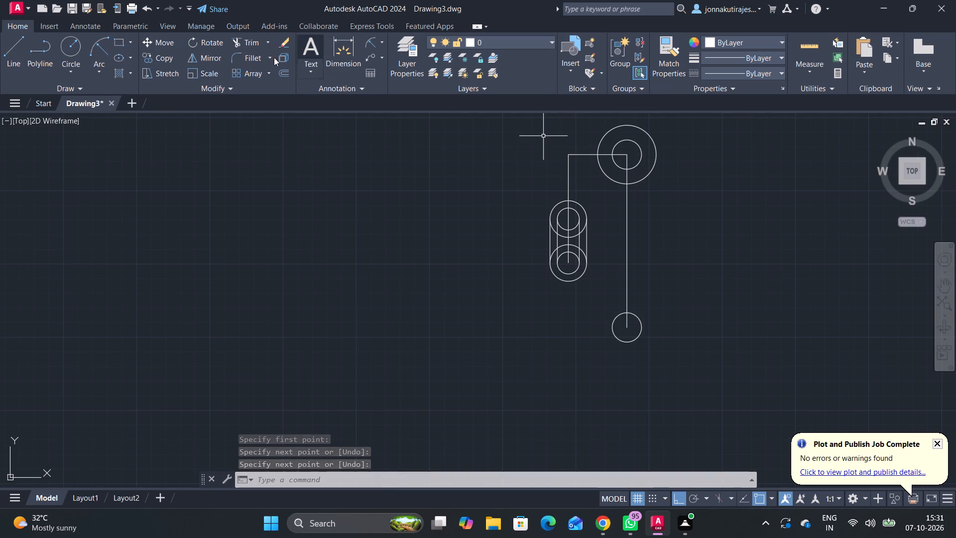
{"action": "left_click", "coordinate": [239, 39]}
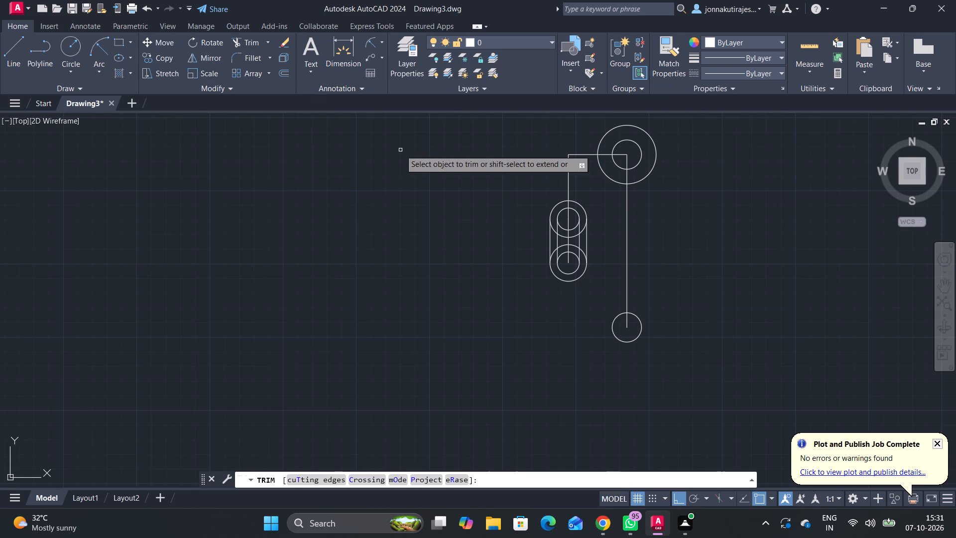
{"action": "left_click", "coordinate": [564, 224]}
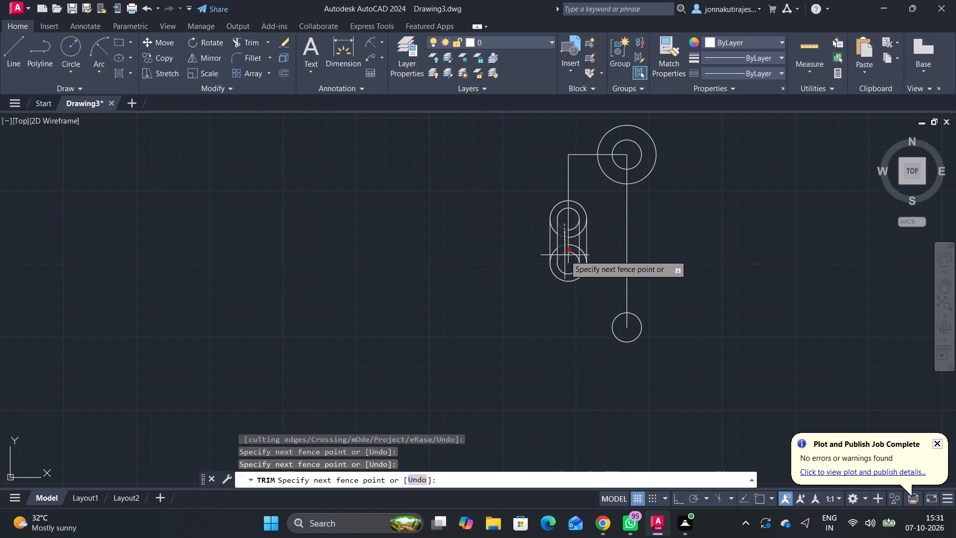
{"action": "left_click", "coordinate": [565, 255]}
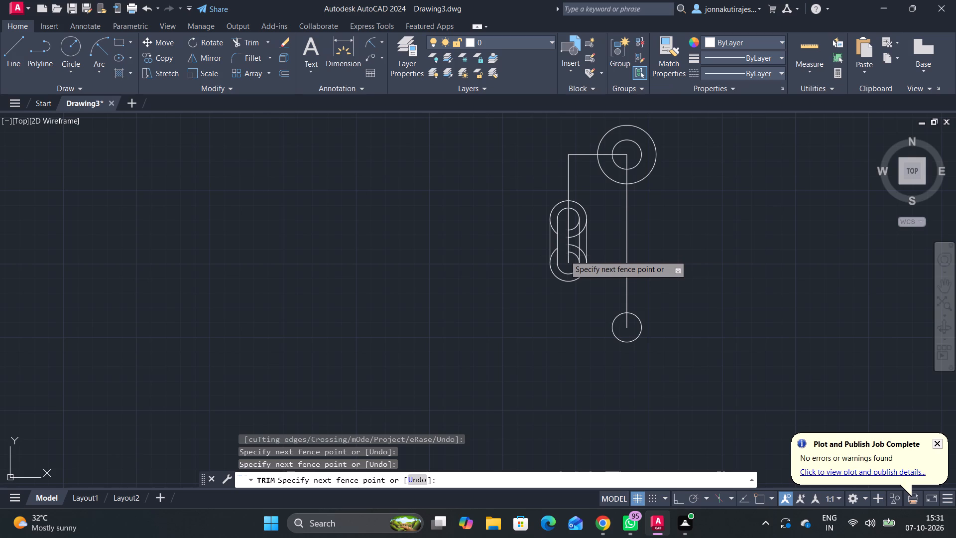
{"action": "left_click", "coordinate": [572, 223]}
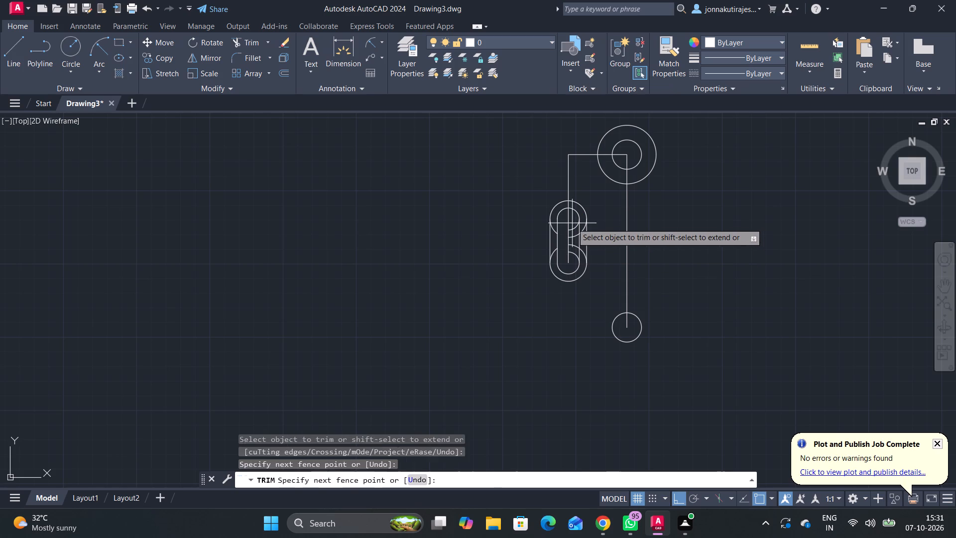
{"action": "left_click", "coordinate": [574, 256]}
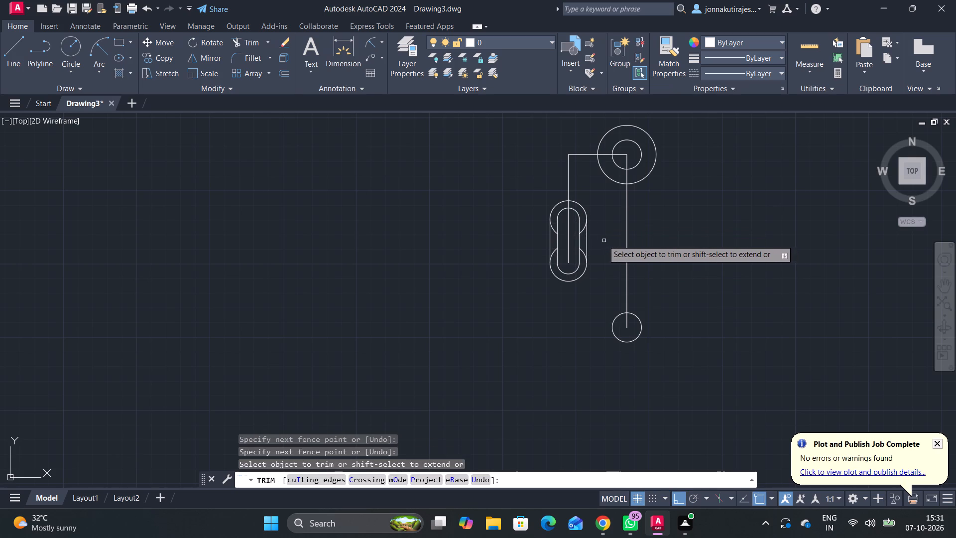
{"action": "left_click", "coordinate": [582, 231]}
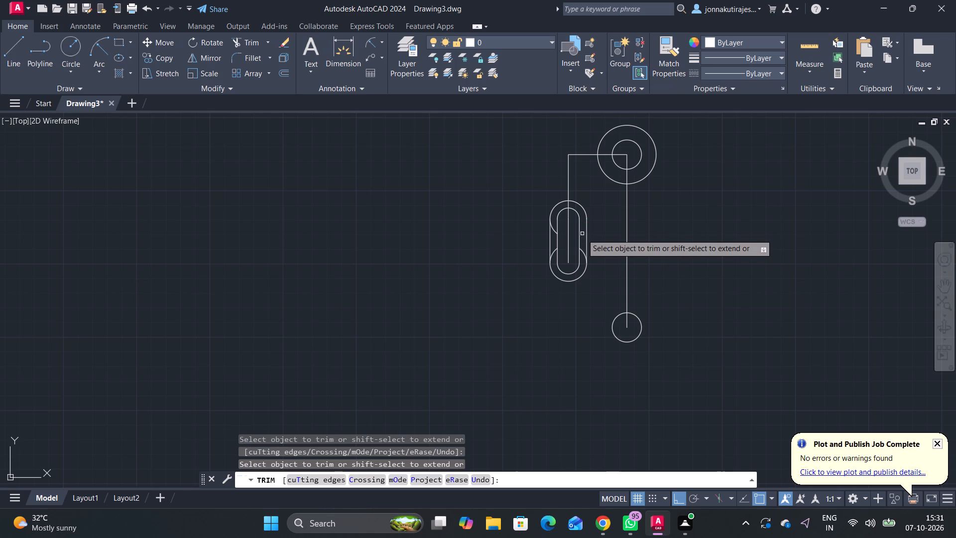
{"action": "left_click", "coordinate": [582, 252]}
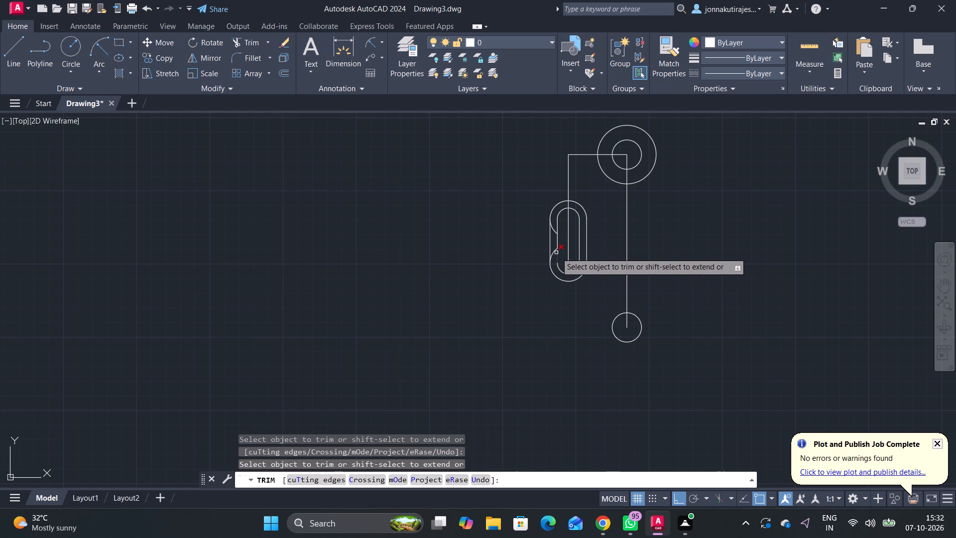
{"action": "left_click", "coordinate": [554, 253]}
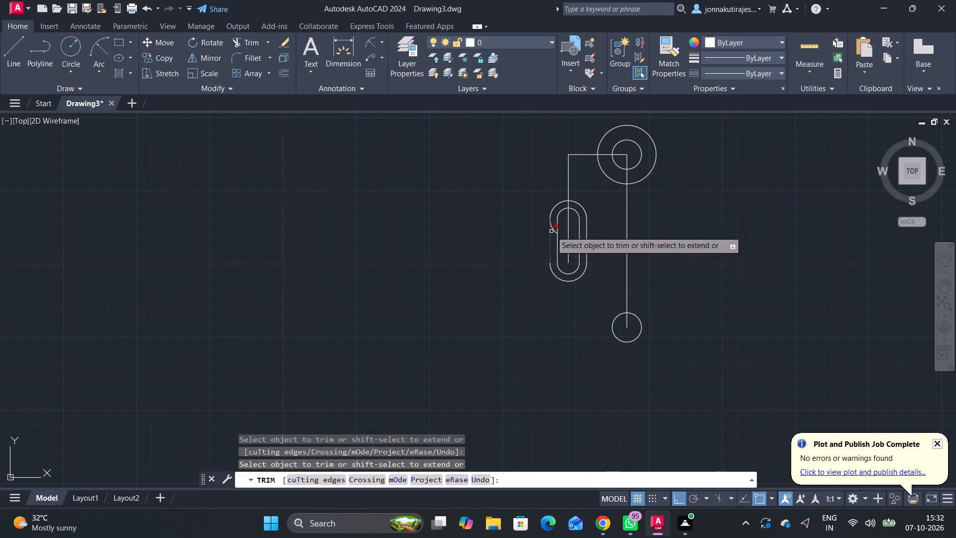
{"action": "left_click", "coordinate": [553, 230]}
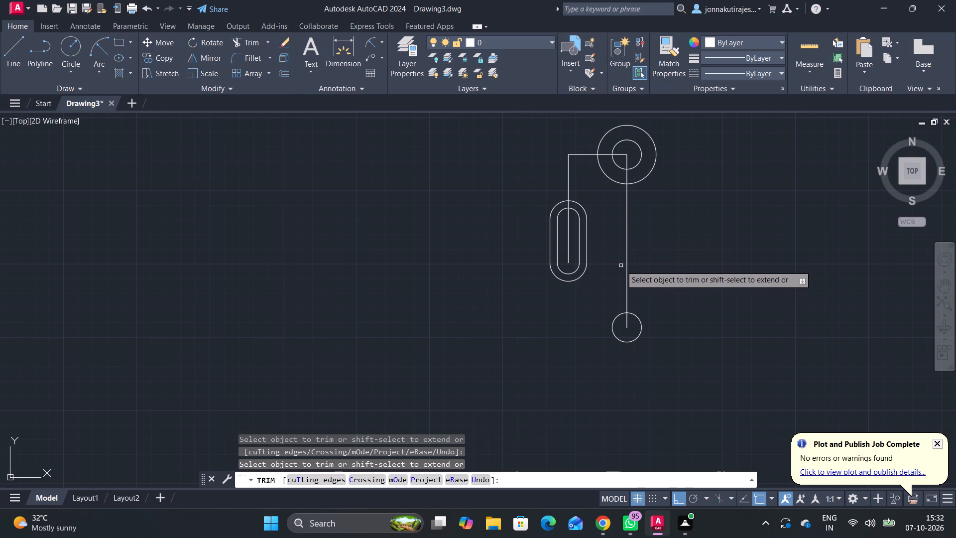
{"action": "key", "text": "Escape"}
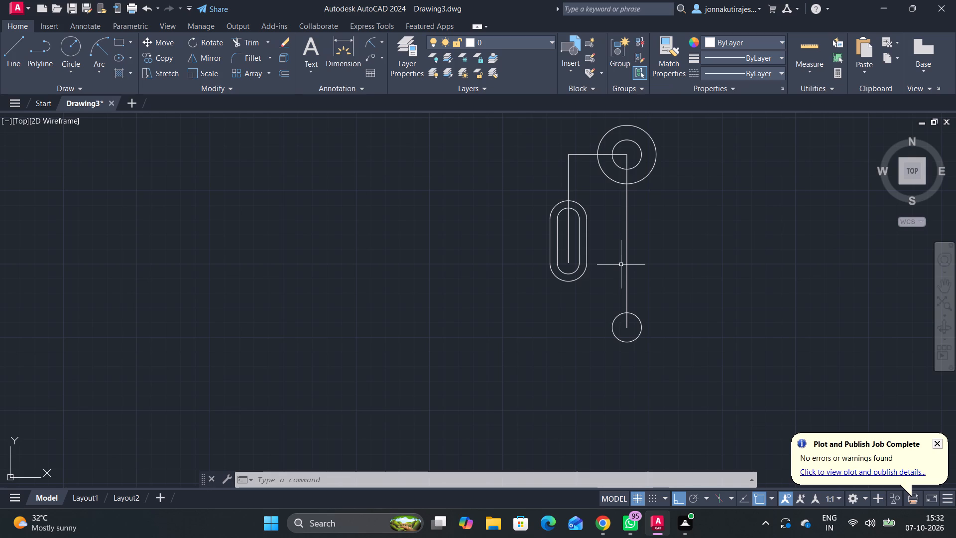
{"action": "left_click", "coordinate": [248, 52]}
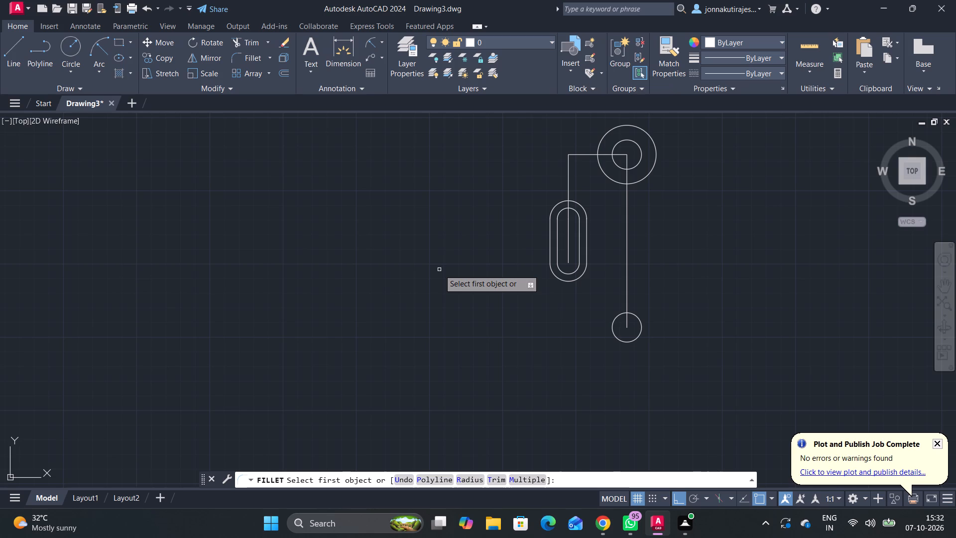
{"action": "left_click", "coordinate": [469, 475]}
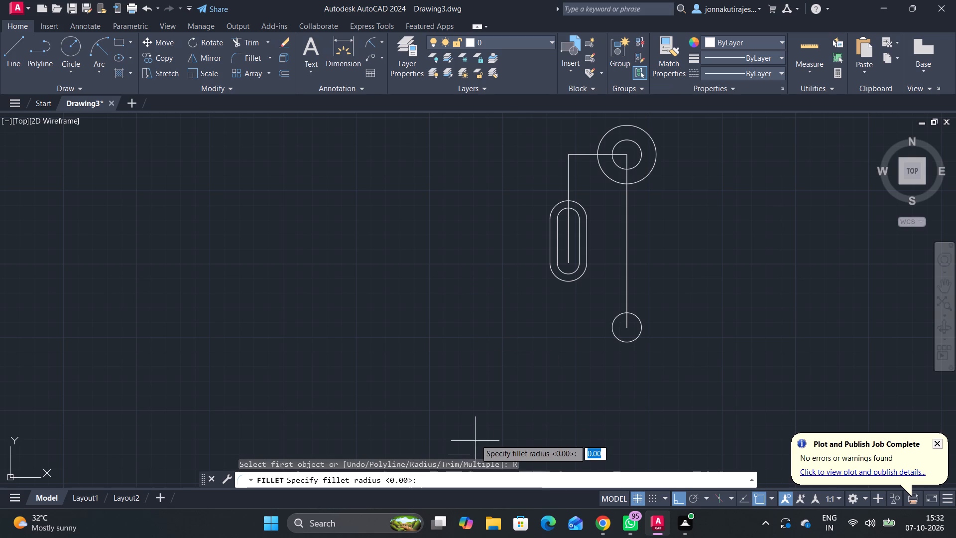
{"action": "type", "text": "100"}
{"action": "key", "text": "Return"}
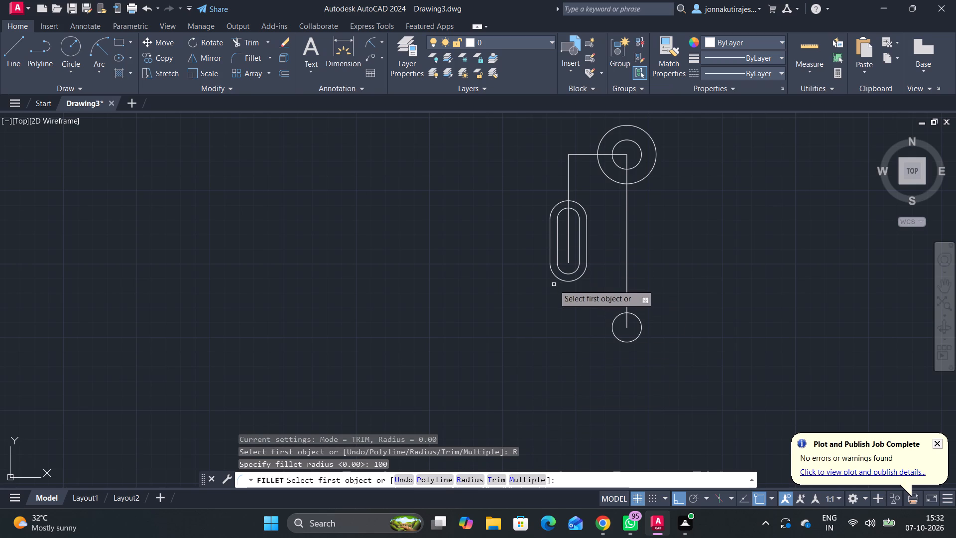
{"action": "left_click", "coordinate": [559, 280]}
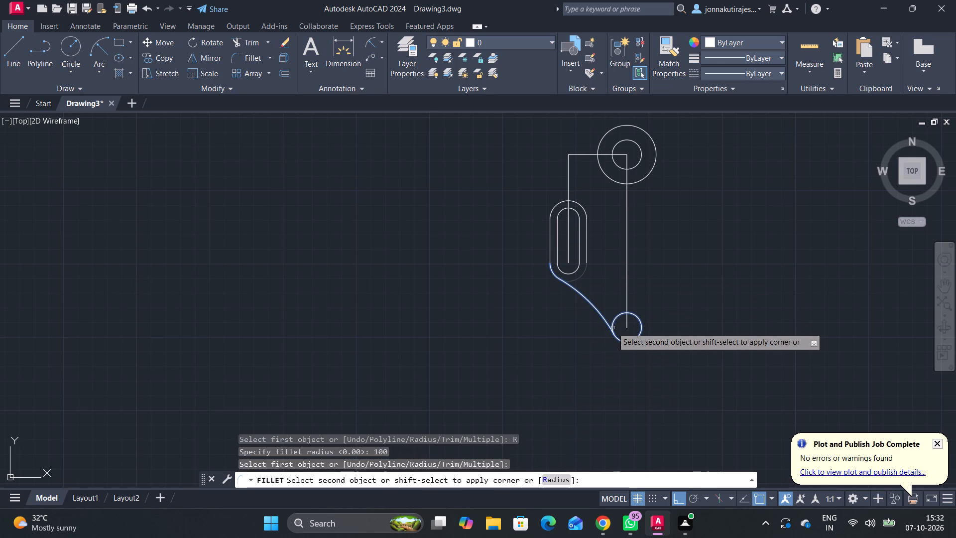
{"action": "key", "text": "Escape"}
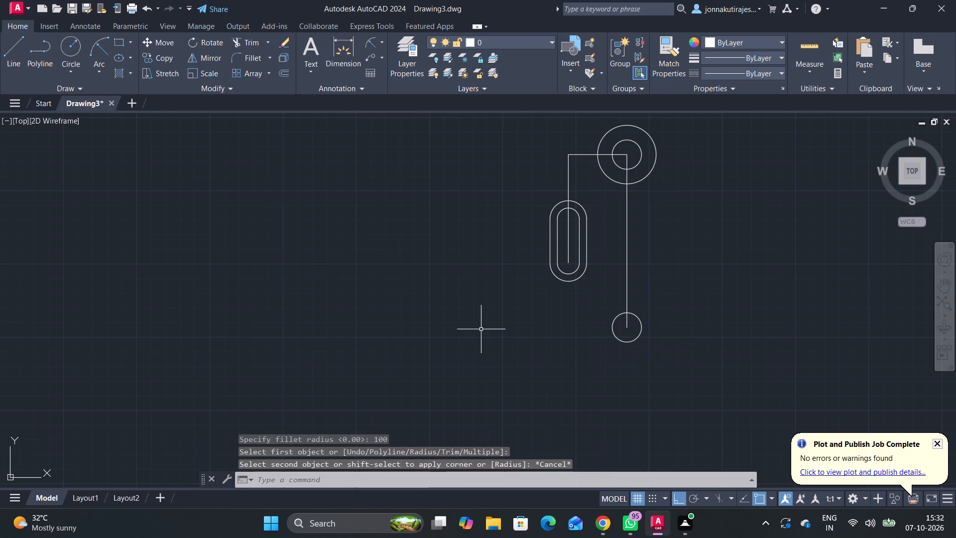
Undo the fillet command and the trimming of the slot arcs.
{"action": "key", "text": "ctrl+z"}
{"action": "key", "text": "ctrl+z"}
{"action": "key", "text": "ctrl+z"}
Draw a radius 20 circle concentric with the small circle at the lower end of the long vertical line.
{"action": "scroll", "coordinate": [480, 329], "scroll_direction": "down", "scroll_amount": 2}
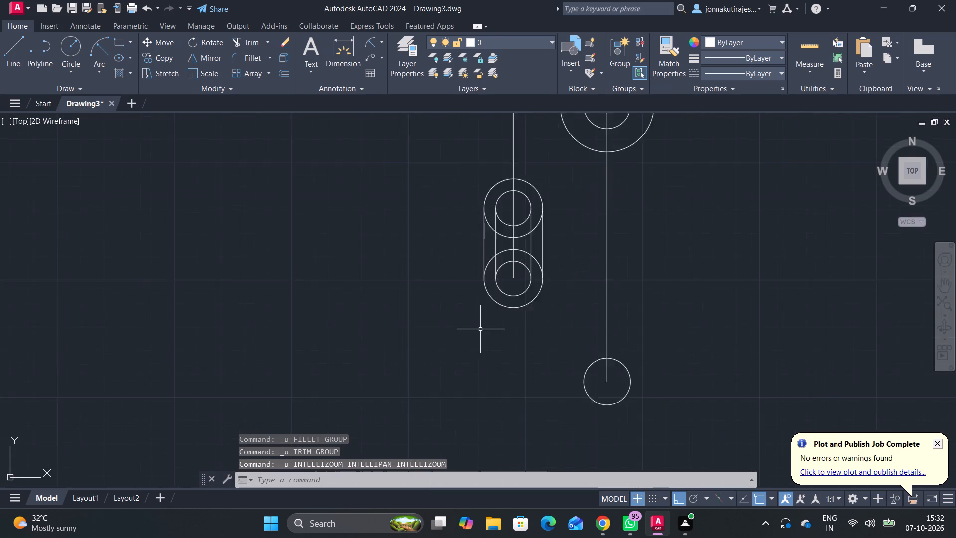
{"action": "scroll", "coordinate": [480, 329], "scroll_direction": "down", "scroll_amount": 1}
{"action": "scroll", "coordinate": [505, 327], "scroll_direction": "up", "scroll_amount": 2}
{"action": "scroll", "coordinate": [607, 417], "scroll_direction": "down", "scroll_amount": 1}
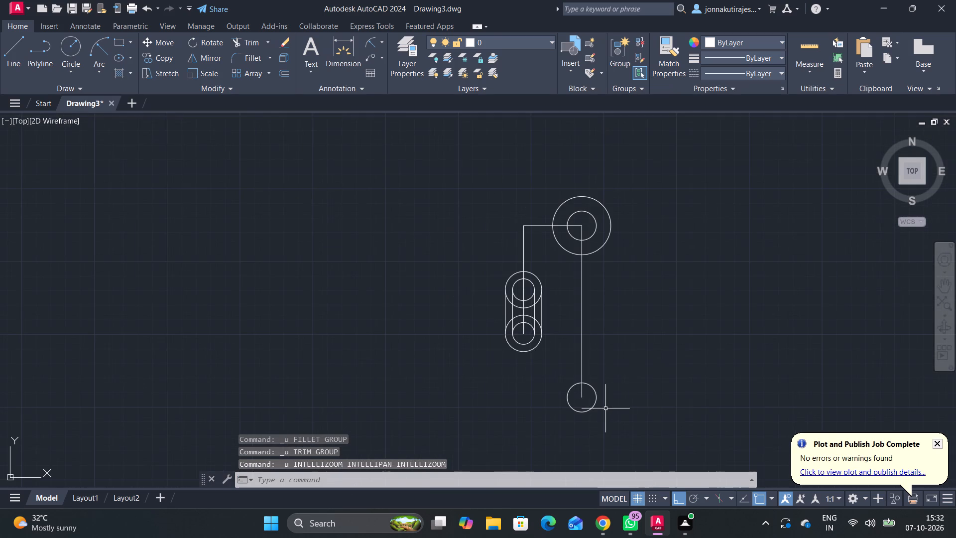
{"action": "left_click", "coordinate": [63, 52]}
{"action": "scroll", "coordinate": [345, 298], "scroll_direction": "down", "scroll_amount": 3}
{"action": "scroll", "coordinate": [461, 349], "scroll_direction": "up", "scroll_amount": 2}
{"action": "middle_click_drag", "start_coordinate": [356, 296], "coordinate": [490, 310]}
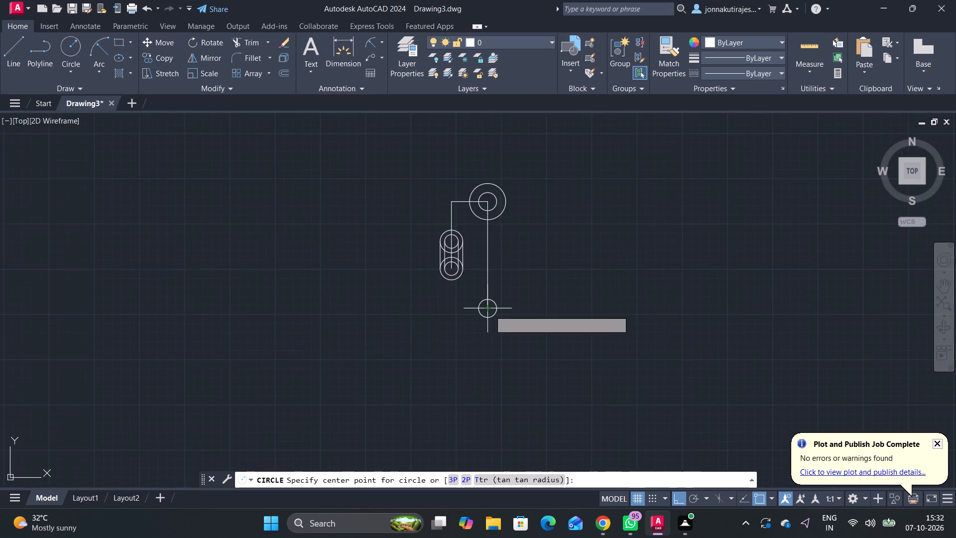
{"action": "scroll", "coordinate": [488, 310], "scroll_direction": "up", "scroll_amount": 2}
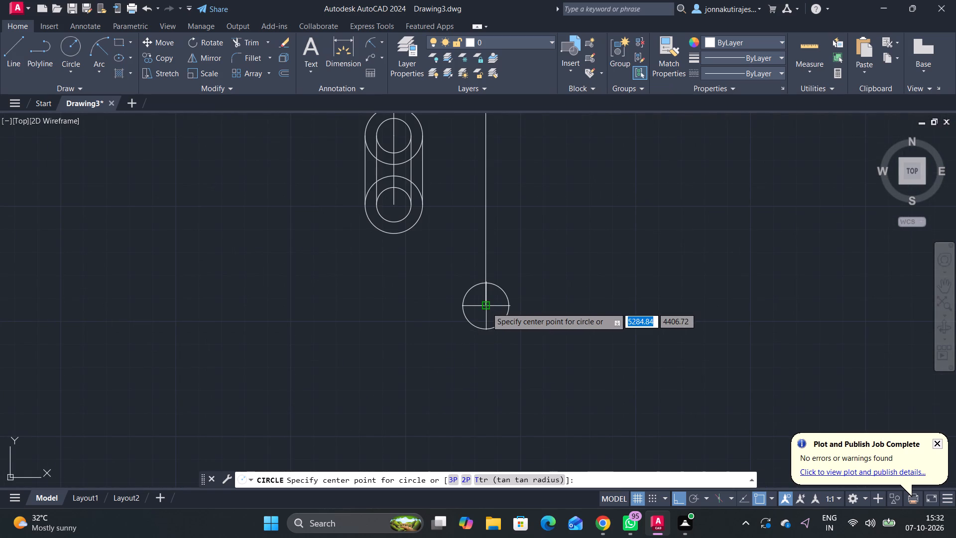
{"action": "left_click", "coordinate": [486, 307]}
{"action": "key", "text": "2"}
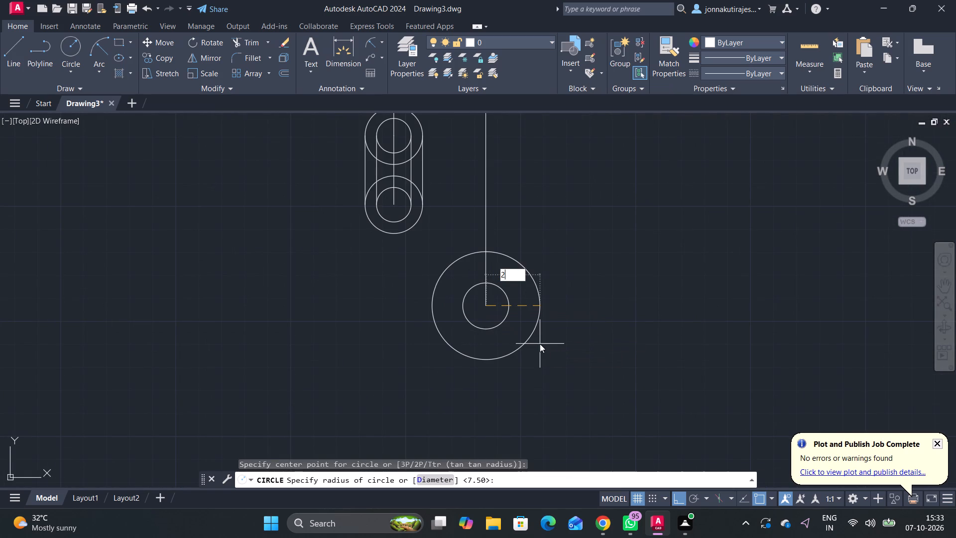
{"action": "key", "text": "0"}
{"action": "key", "text": "Return"}
Fillet the lower radius 20 circle to the slot's lower radius 12.5 circle with a radius 100 arc.
{"action": "scroll", "coordinate": [394, 249], "scroll_direction": "down", "scroll_amount": 1}
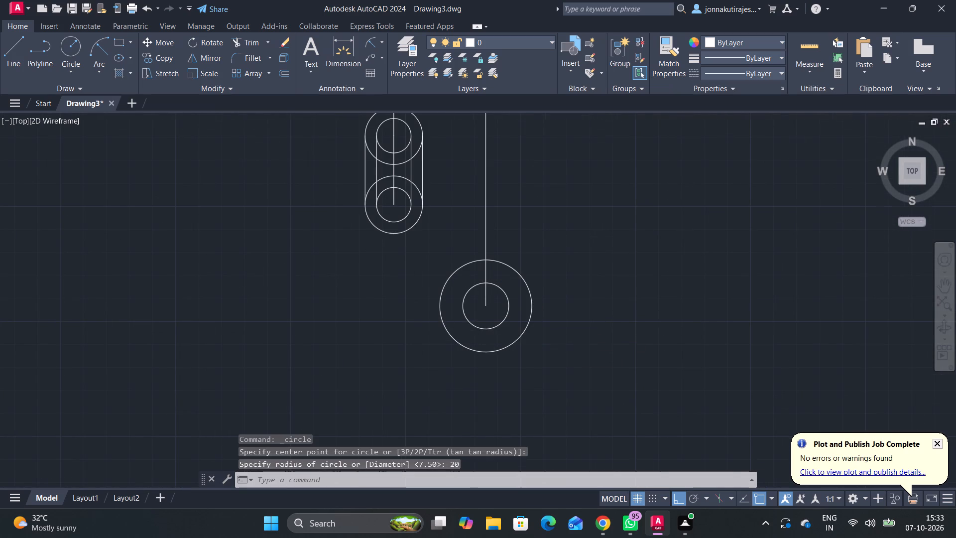
{"action": "left_click", "coordinate": [255, 55]}
{"action": "left_click", "coordinate": [472, 478]}
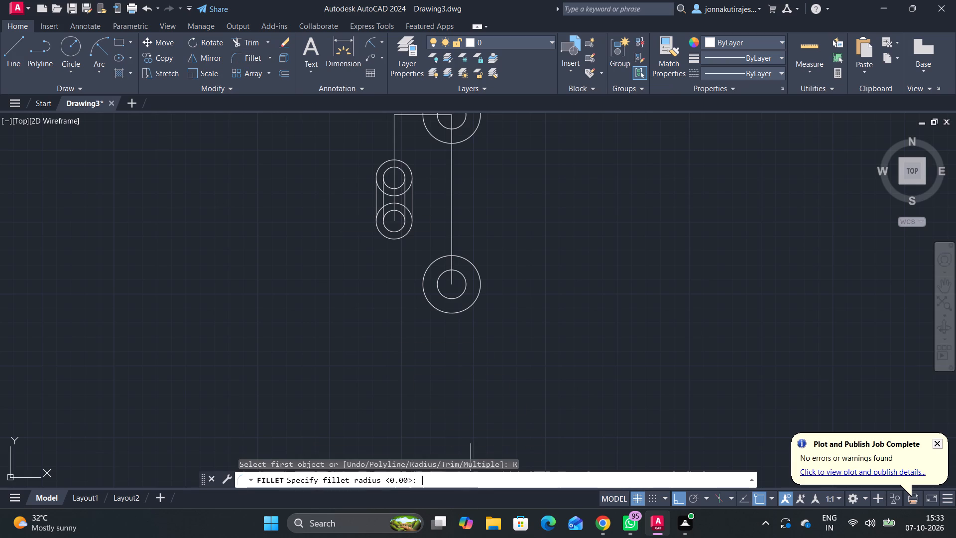
{"action": "type", "text": "100"}
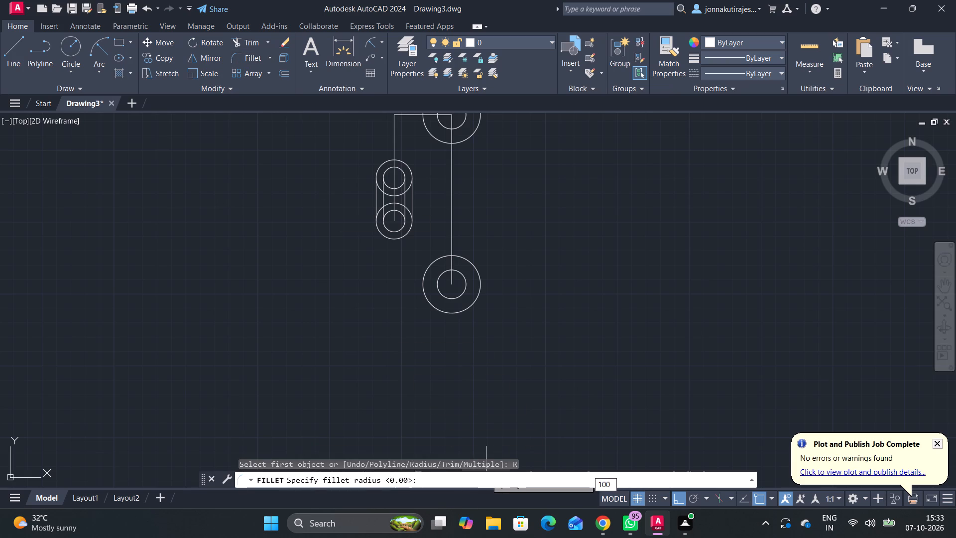
{"action": "key", "text": "Return"}
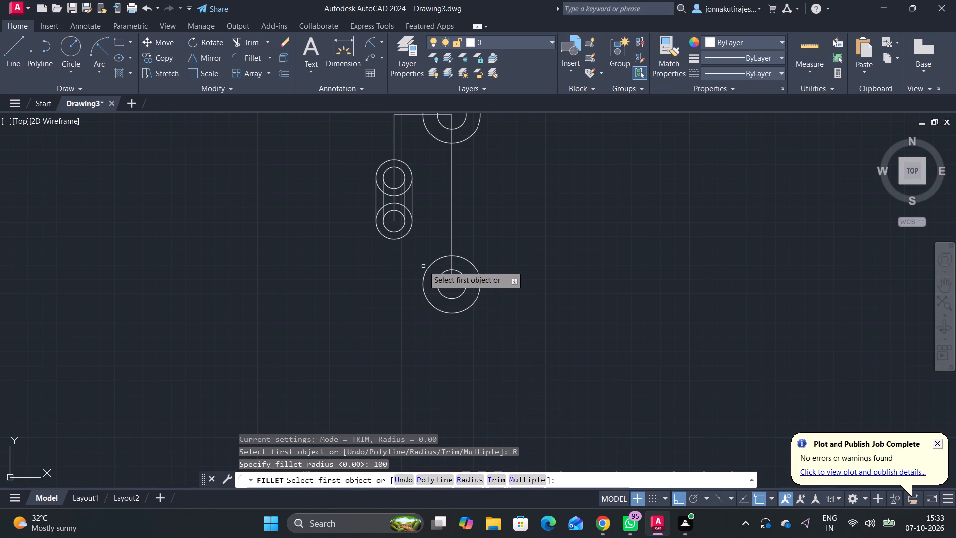
{"action": "left_click", "coordinate": [428, 269]}
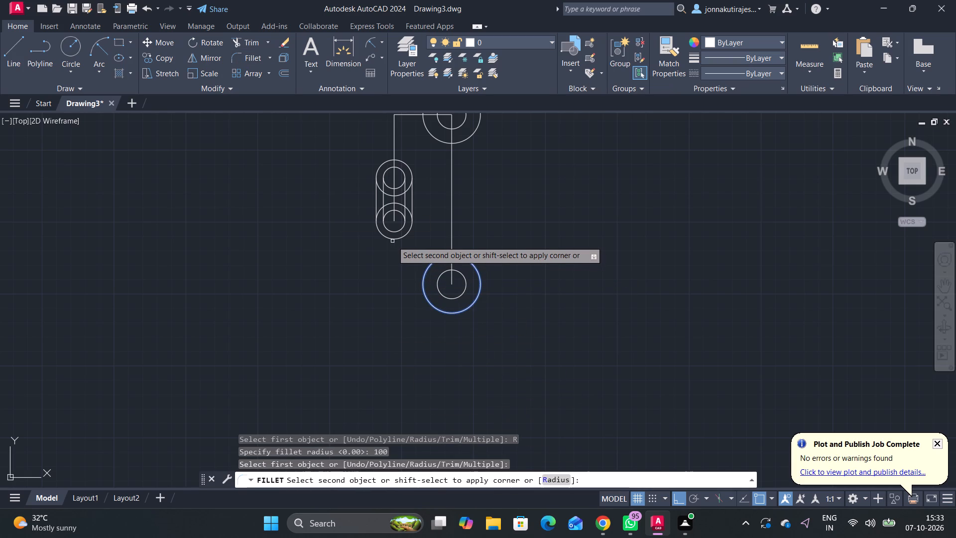
{"action": "left_click", "coordinate": [392, 241]}
Fillet the slot's upper radius 12.5 circle to the upper pair's outer circle with a radius 100 arc.
{"action": "scroll", "coordinate": [409, 271], "scroll_direction": "down", "scroll_amount": 2}
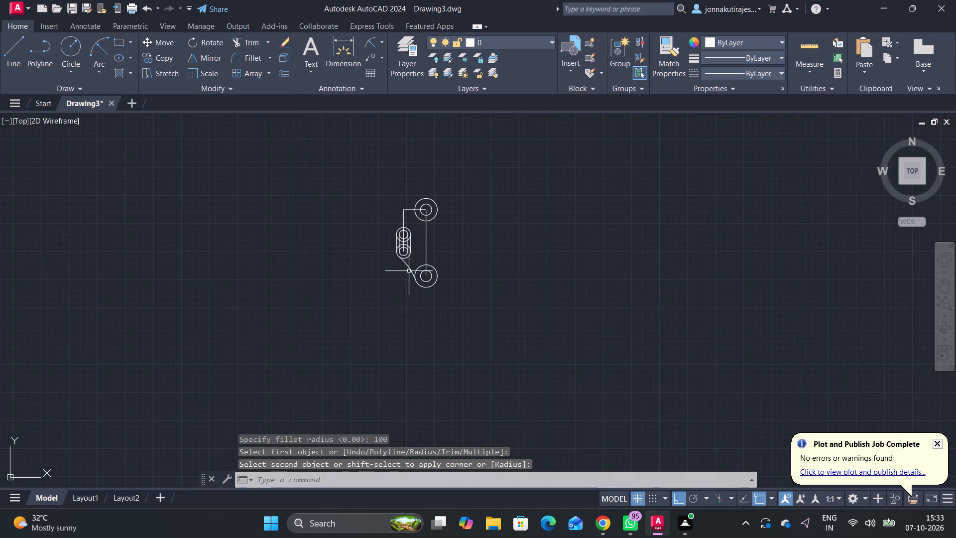
{"action": "middle_click_drag", "start_coordinate": [412, 276], "coordinate": [463, 334]}
{"action": "scroll", "coordinate": [449, 294], "scroll_direction": "up", "scroll_amount": 1}
{"action": "key", "text": "space"}
{"action": "scroll", "coordinate": [452, 289], "scroll_direction": "up", "scroll_amount": 2}
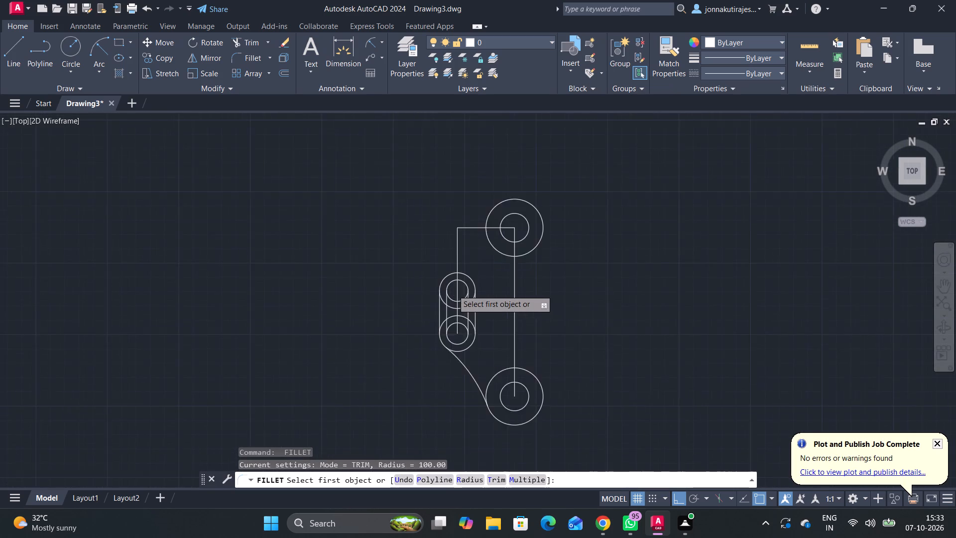
{"action": "left_click", "coordinate": [471, 266]}
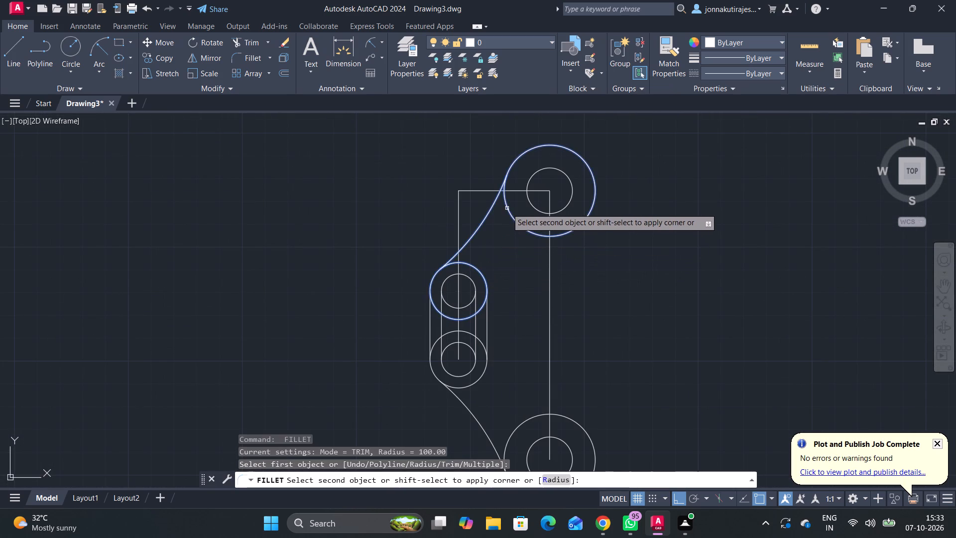
{"action": "left_click", "coordinate": [507, 208]}
{"action": "scroll", "coordinate": [548, 322], "scroll_direction": "down", "scroll_amount": 1}
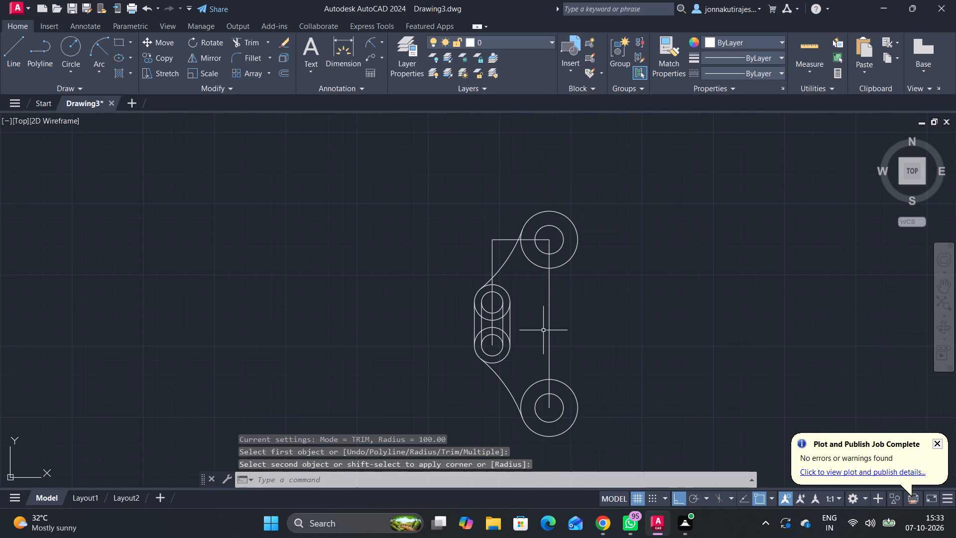
Trim the overlapping inner arcs of the radius 7.5 and 12.5 circles to form two nested slot outlines.
{"action": "scroll", "coordinate": [483, 352], "scroll_direction": "up", "scroll_amount": 2}
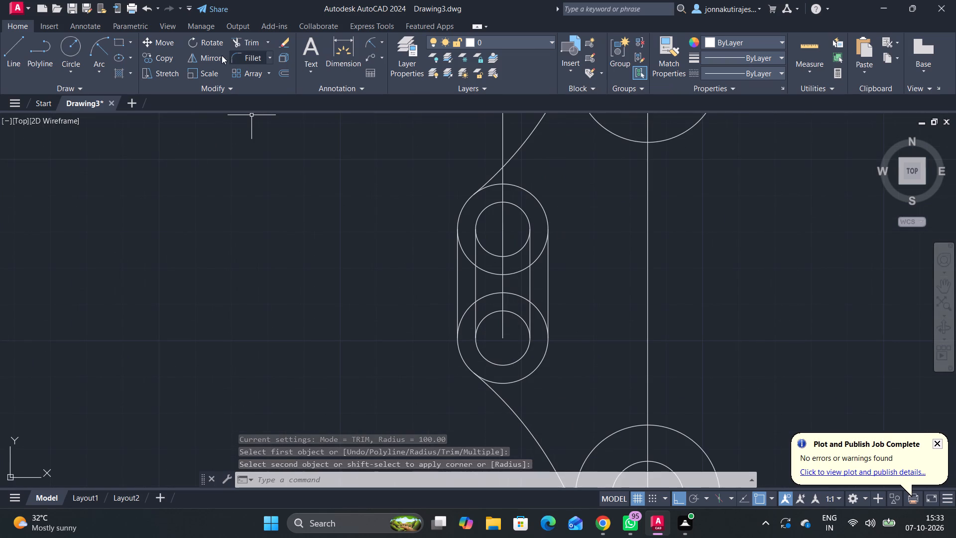
{"action": "left_click", "coordinate": [234, 40]}
{"action": "scroll", "coordinate": [465, 244], "scroll_direction": "up", "scroll_amount": 2}
{"action": "left_click", "coordinate": [469, 242]}
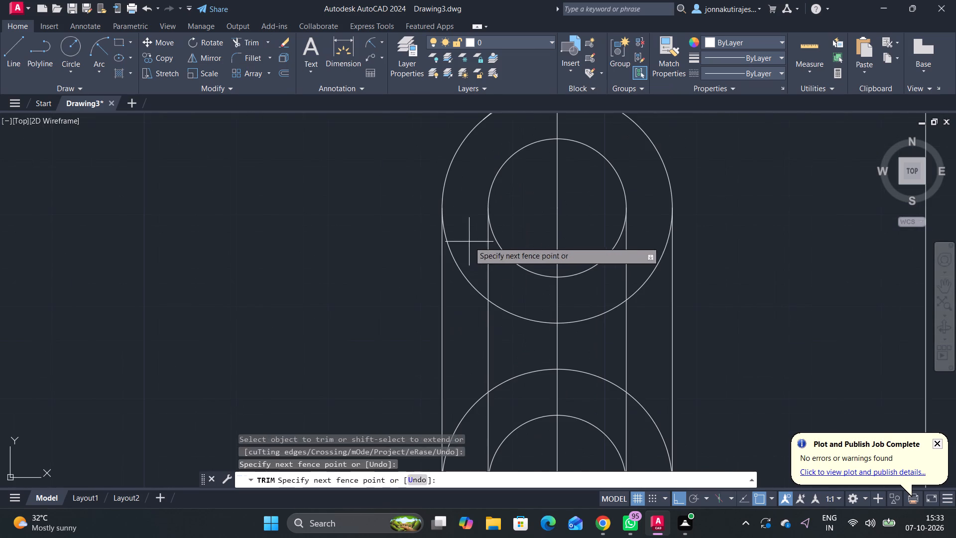
{"action": "left_click", "coordinate": [466, 425]}
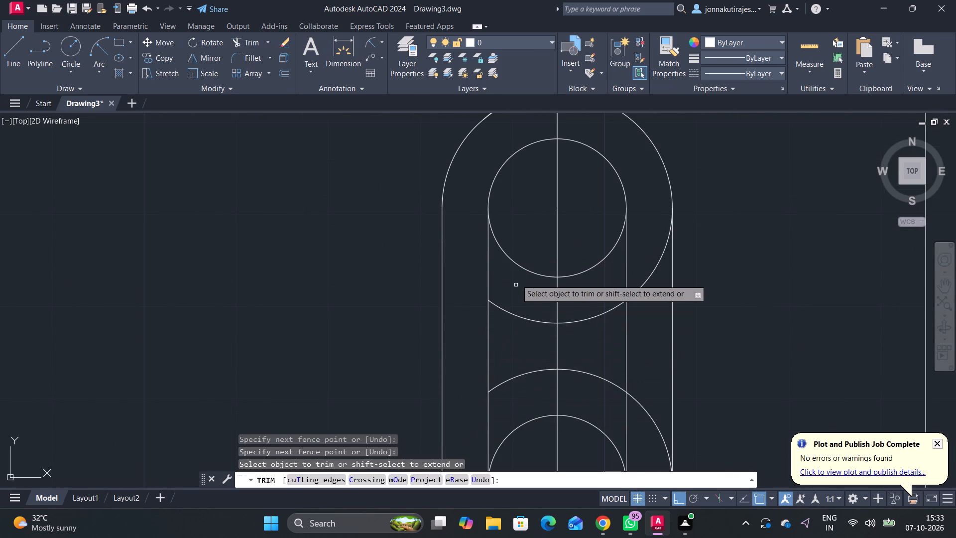
{"action": "left_click", "coordinate": [528, 236]}
{"action": "left_click", "coordinate": [523, 433]}
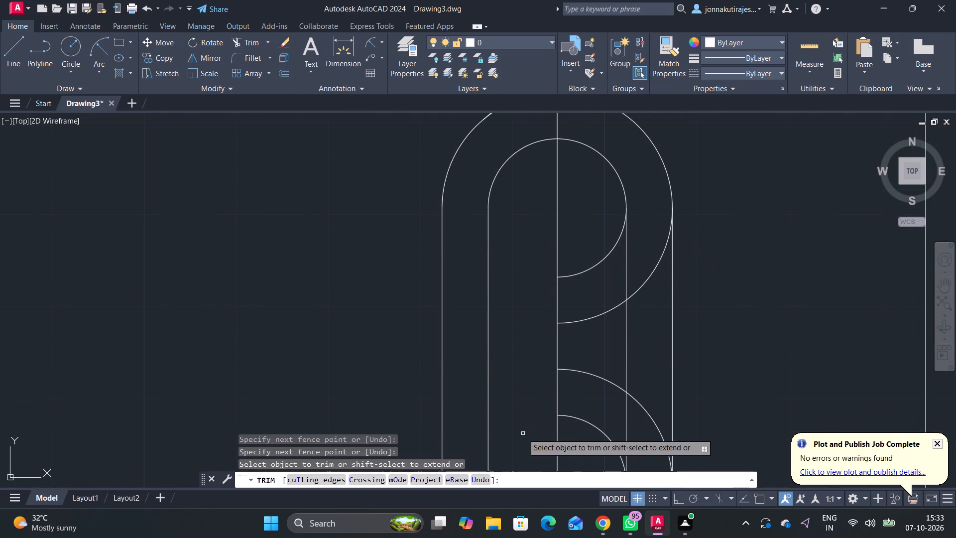
{"action": "left_click", "coordinate": [590, 238]}
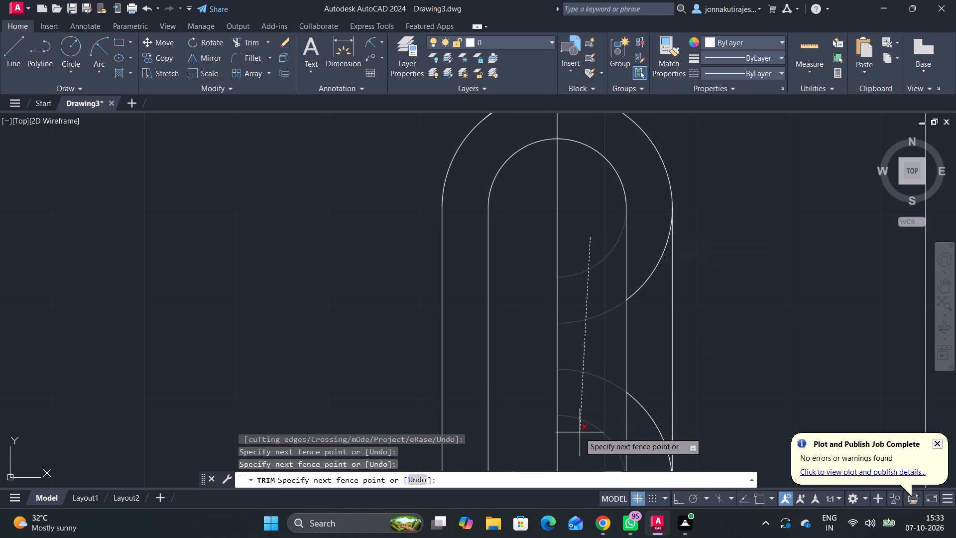
{"action": "left_click", "coordinate": [580, 432]}
{"action": "left_click_drag", "start_coordinate": [645, 252], "coordinate": [646, 259]}
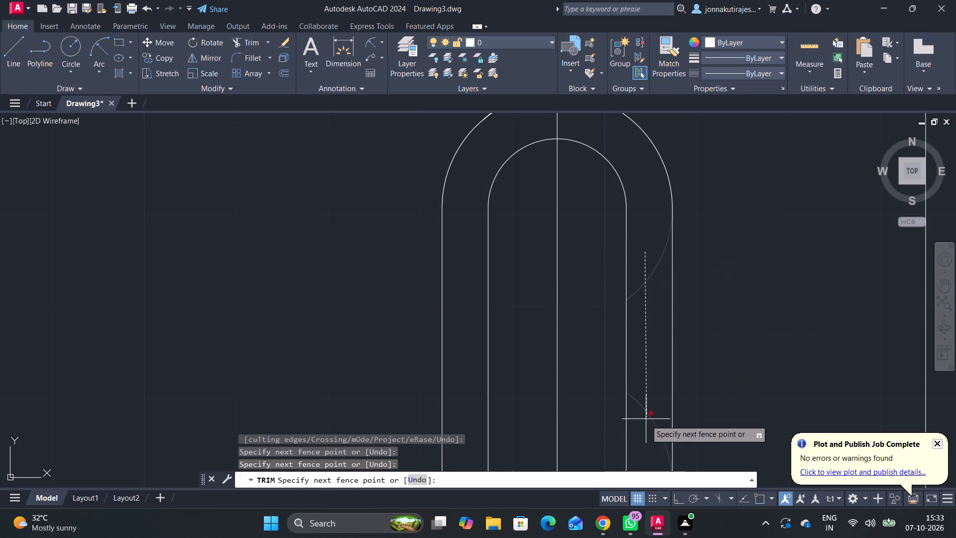
{"action": "left_click", "coordinate": [646, 424]}
{"action": "scroll", "coordinate": [649, 412], "scroll_direction": "down", "scroll_amount": 2}
{"action": "middle_click_drag", "start_coordinate": [649, 394], "coordinate": [652, 300]}
{"action": "middle_click_drag", "start_coordinate": [652, 290], "coordinate": [652, 272]}
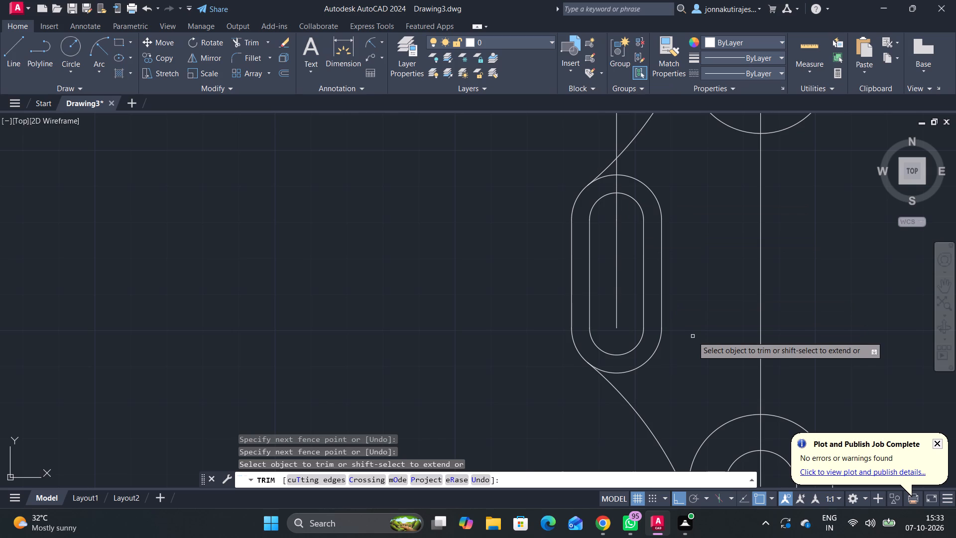
{"action": "scroll", "coordinate": [693, 336], "scroll_direction": "down", "scroll_amount": 1}
{"action": "middle_click_drag", "start_coordinate": [693, 336], "coordinate": [611, 296]}
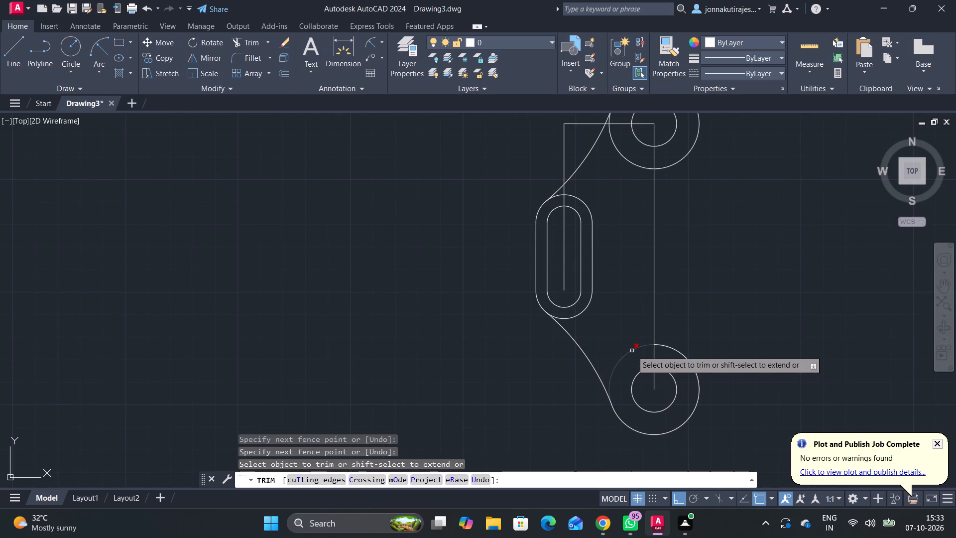
{"action": "key", "text": "Escape"}
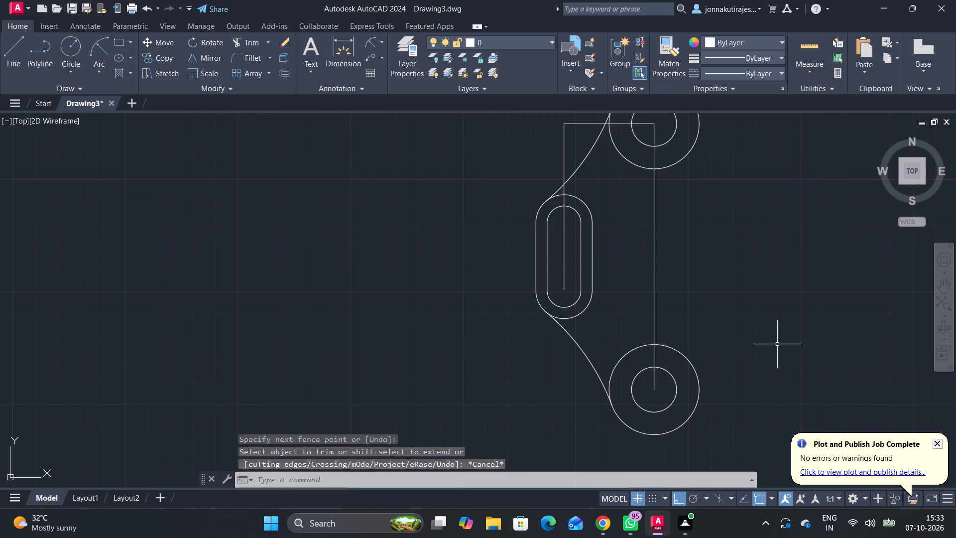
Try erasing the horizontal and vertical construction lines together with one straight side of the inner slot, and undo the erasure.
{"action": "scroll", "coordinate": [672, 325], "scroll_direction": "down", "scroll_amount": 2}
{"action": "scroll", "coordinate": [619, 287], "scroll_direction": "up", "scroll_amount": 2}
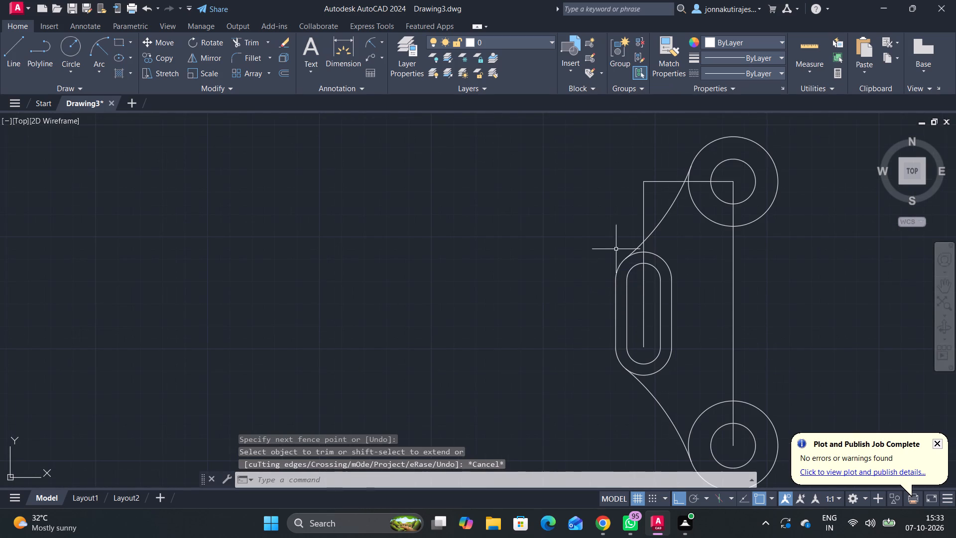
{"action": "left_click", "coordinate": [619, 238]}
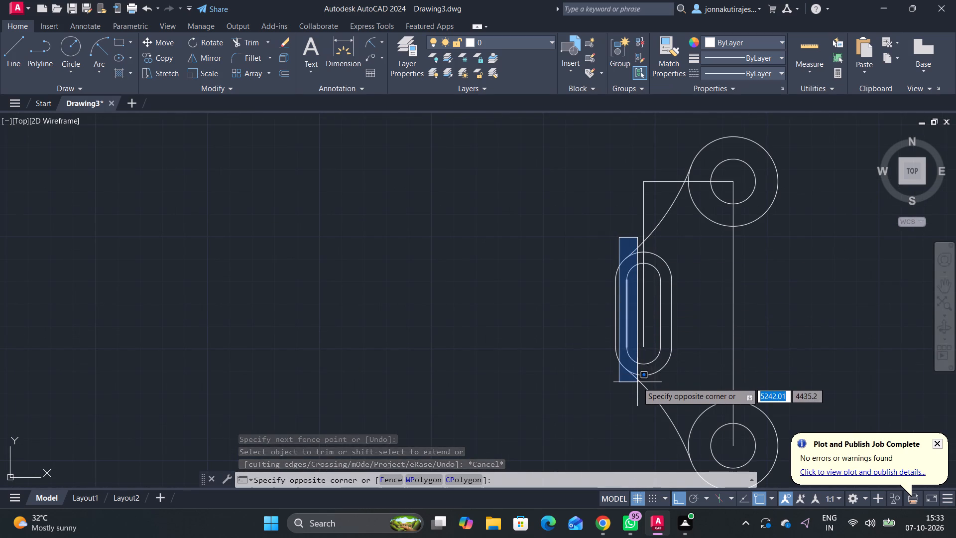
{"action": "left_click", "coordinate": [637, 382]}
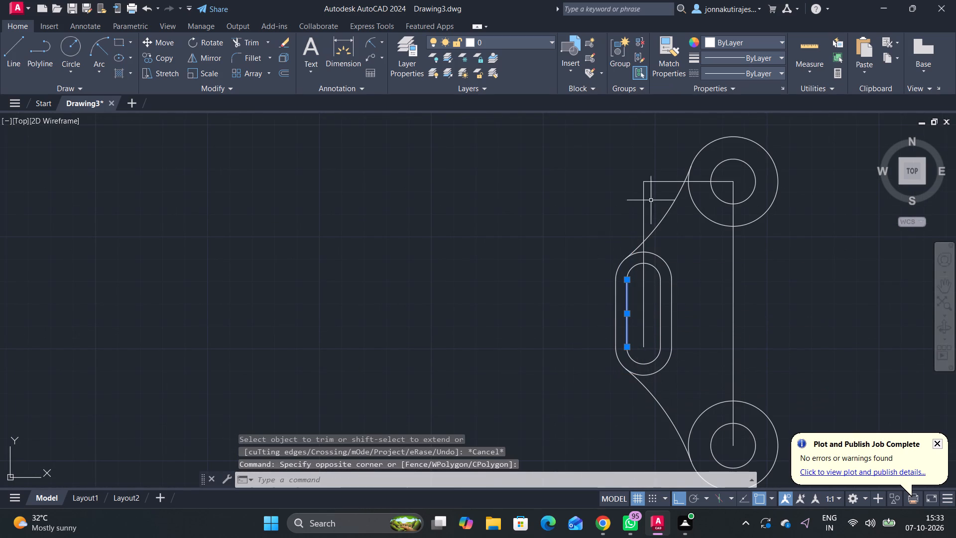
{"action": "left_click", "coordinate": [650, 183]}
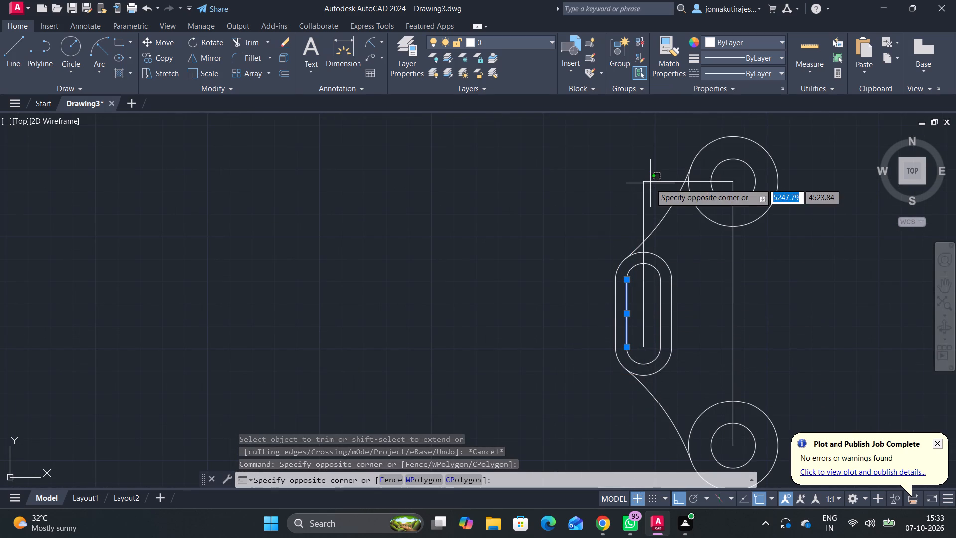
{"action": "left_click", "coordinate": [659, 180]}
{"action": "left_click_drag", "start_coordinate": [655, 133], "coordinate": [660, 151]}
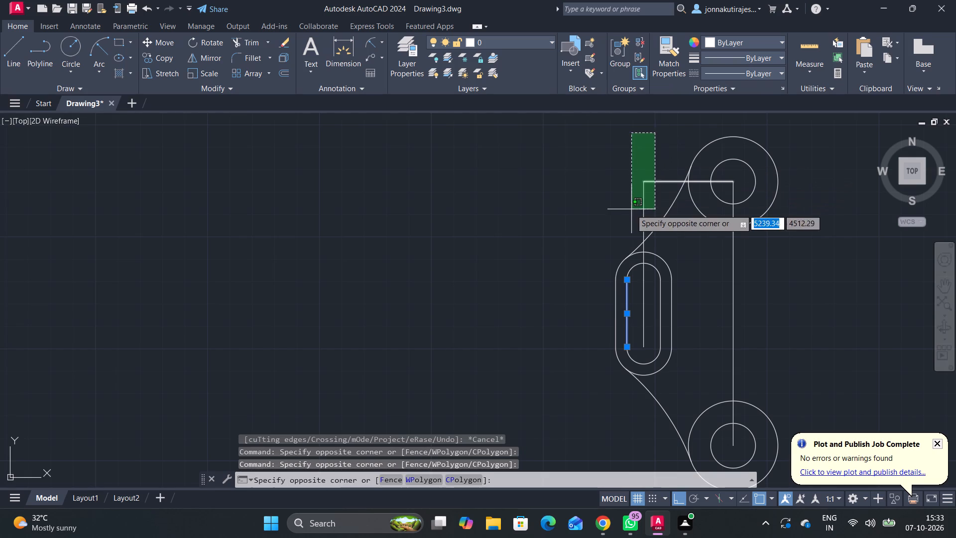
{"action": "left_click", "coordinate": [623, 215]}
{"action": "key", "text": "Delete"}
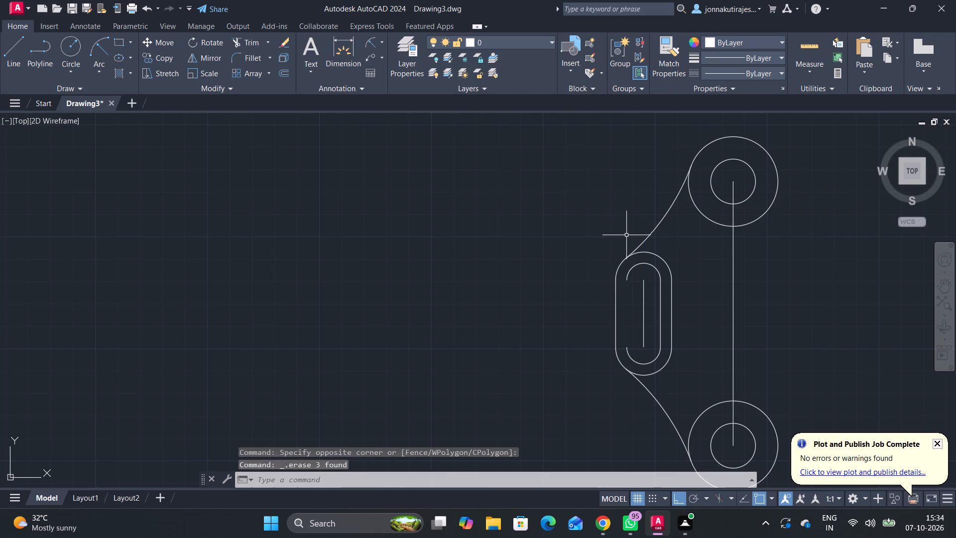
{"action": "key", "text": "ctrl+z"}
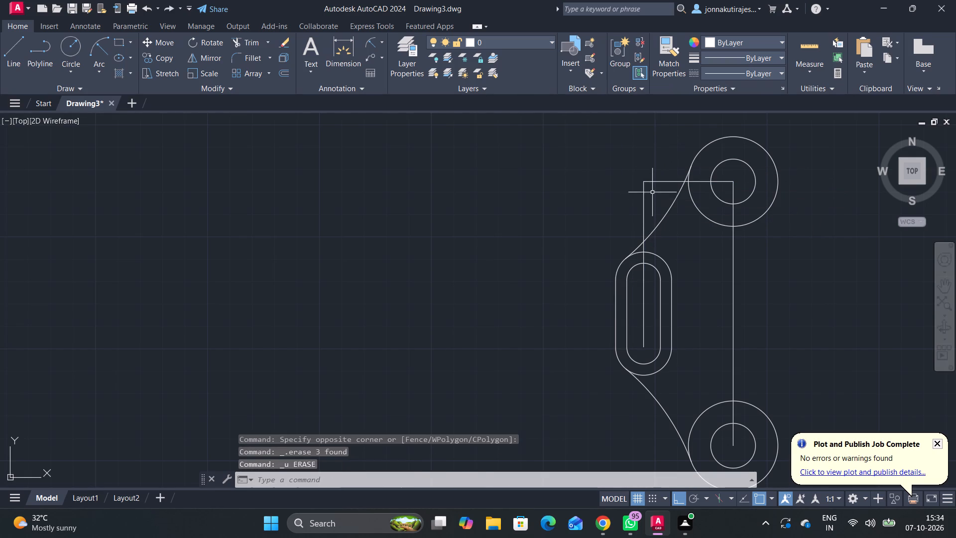
Erase the horizontal and vertical construction lines from the upper circles to the slot, including the slot's centre line.
{"action": "left_click_drag", "start_coordinate": [661, 160], "coordinate": [664, 171]}
{"action": "left_click", "coordinate": [642, 199]}
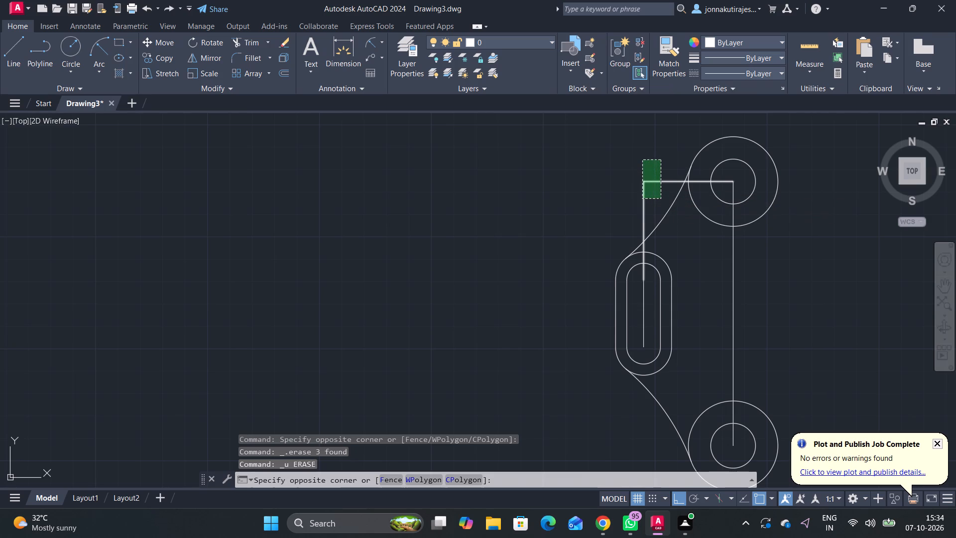
{"action": "left_click", "coordinate": [644, 326]}
{"action": "key", "text": "Delete"}
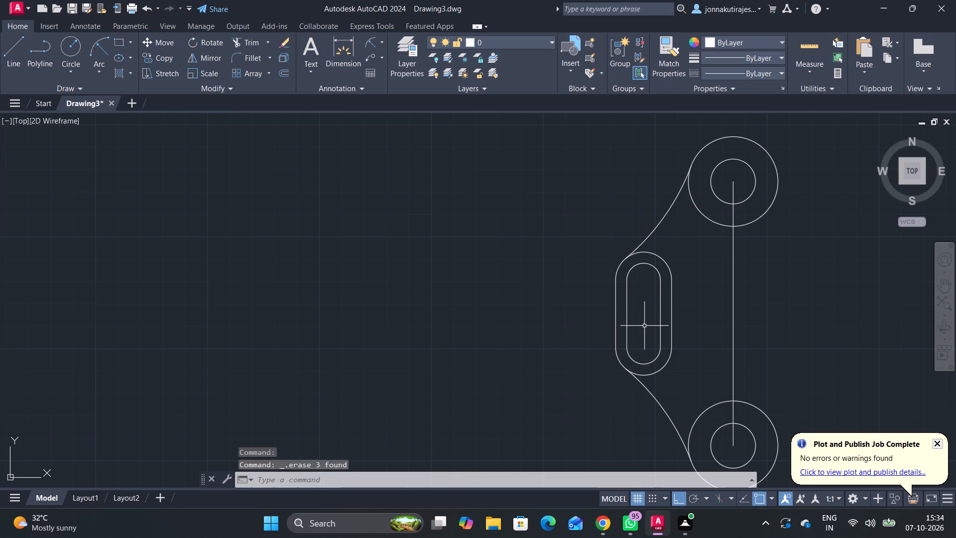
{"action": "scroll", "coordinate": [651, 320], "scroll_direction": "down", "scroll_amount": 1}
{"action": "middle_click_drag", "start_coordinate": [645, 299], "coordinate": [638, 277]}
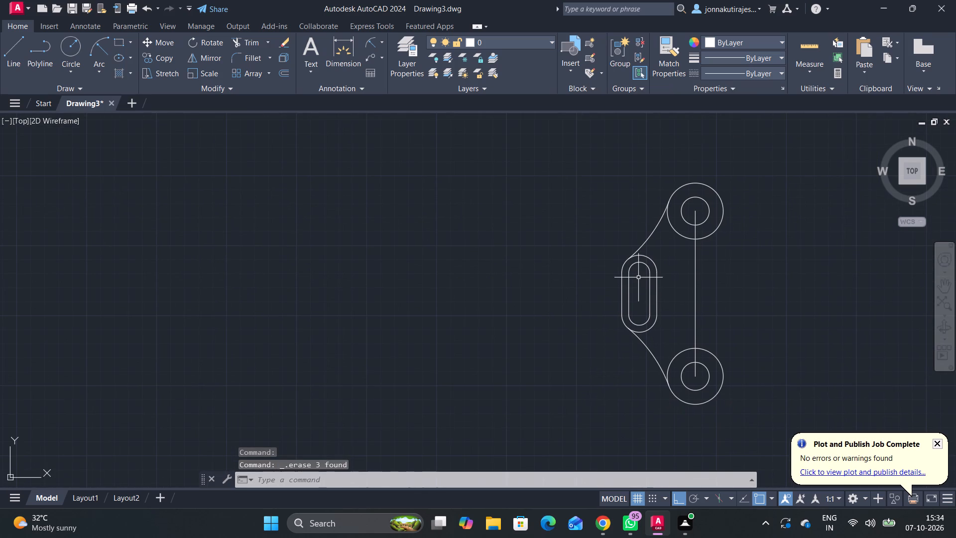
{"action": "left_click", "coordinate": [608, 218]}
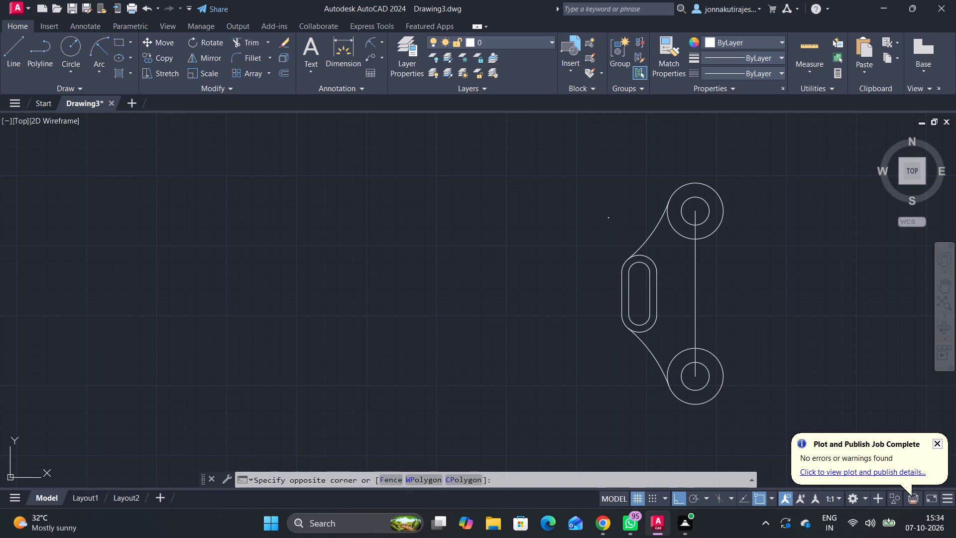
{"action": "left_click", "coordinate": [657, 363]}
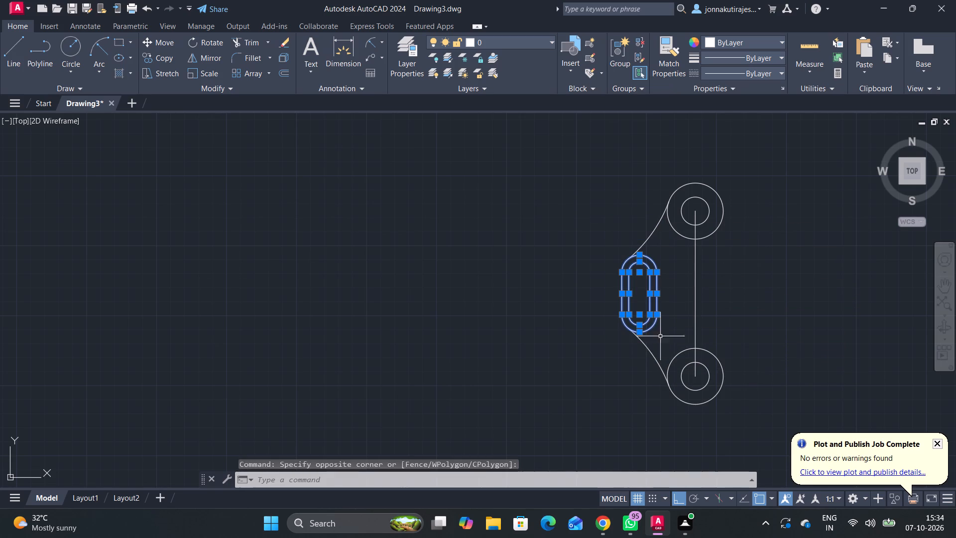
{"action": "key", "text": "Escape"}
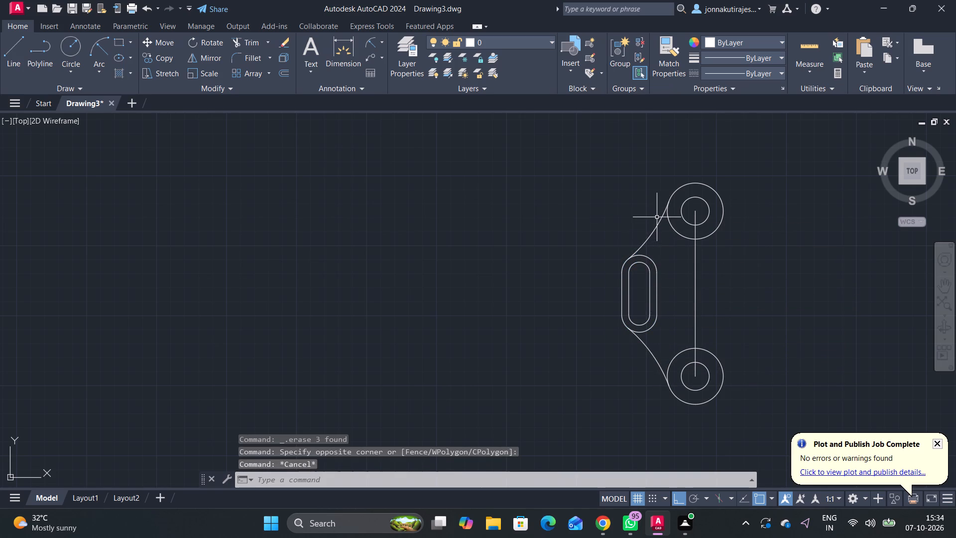
Mirror the nested slot and its two tangent arcs about the vertical line between the circle centres, keeping the source objects.
{"action": "left_click", "coordinate": [656, 216]}
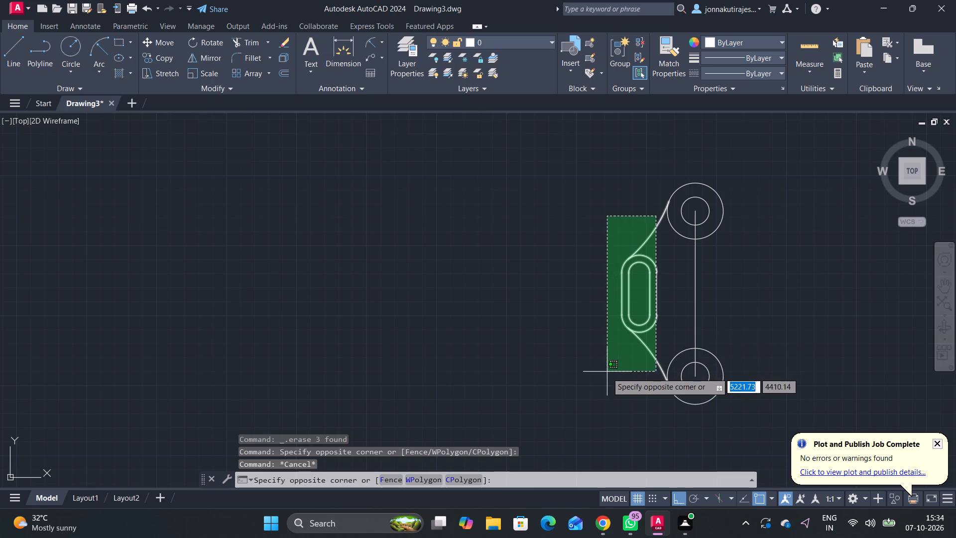
{"action": "left_click", "coordinate": [607, 373]}
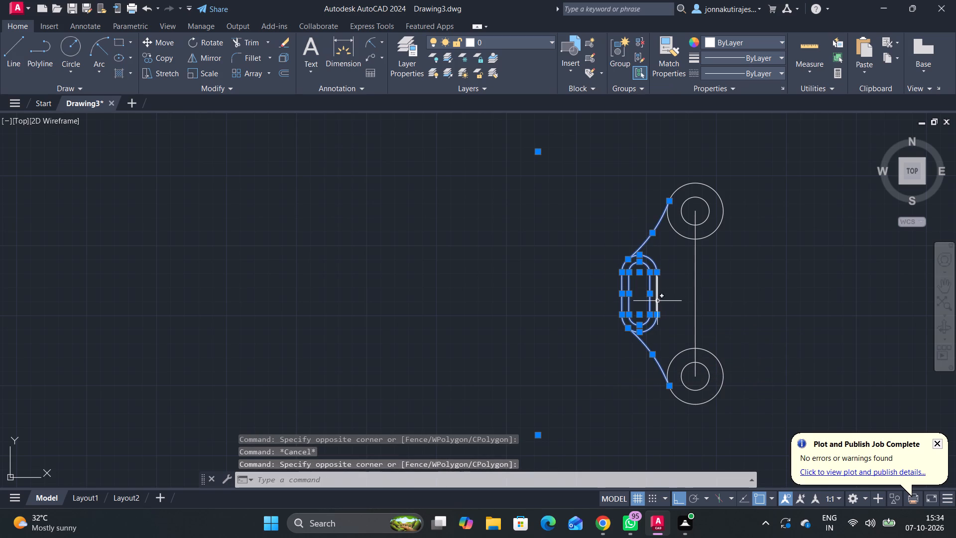
{"action": "left_click", "coordinate": [657, 301]}
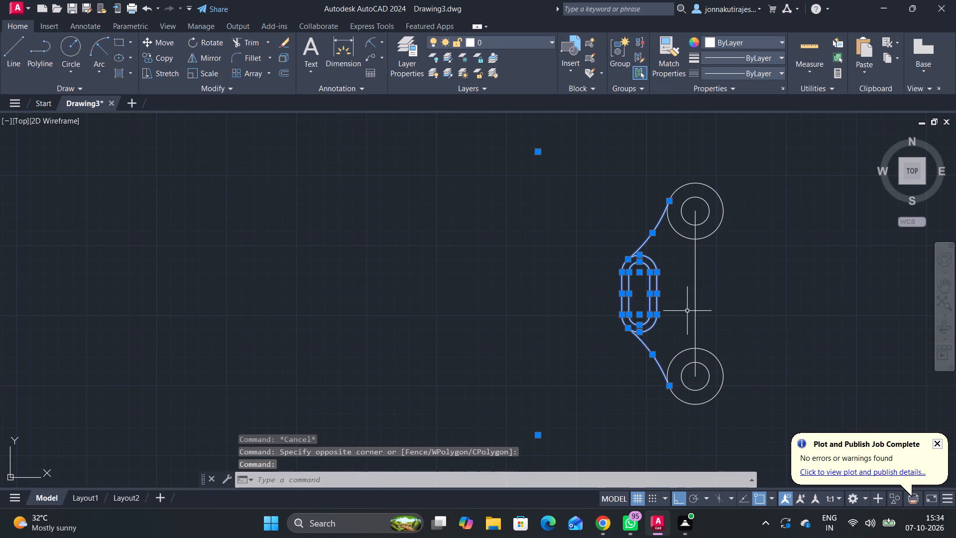
{"action": "type", "text": "mi"}
{"action": "key", "text": "Return"}
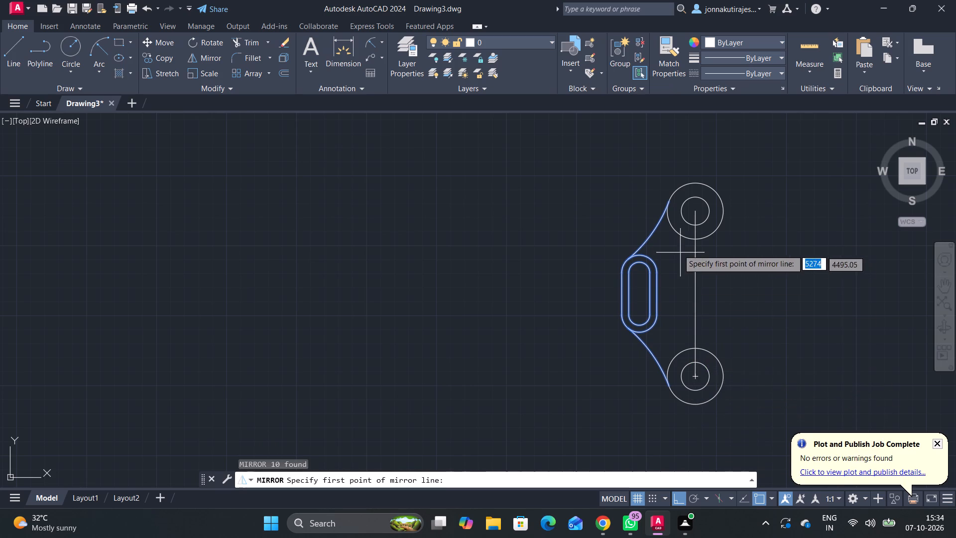
{"action": "left_click", "coordinate": [693, 212]}
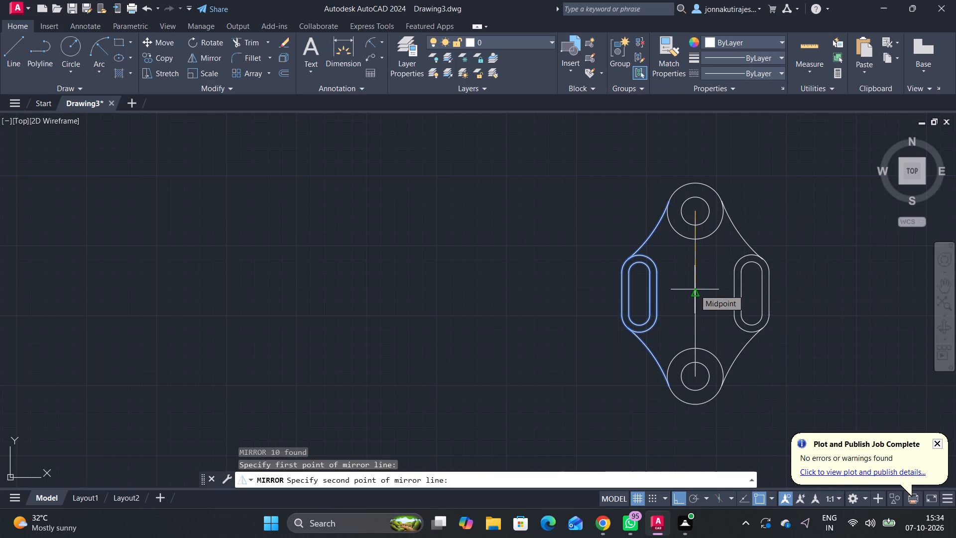
{"action": "left_click", "coordinate": [695, 289]}
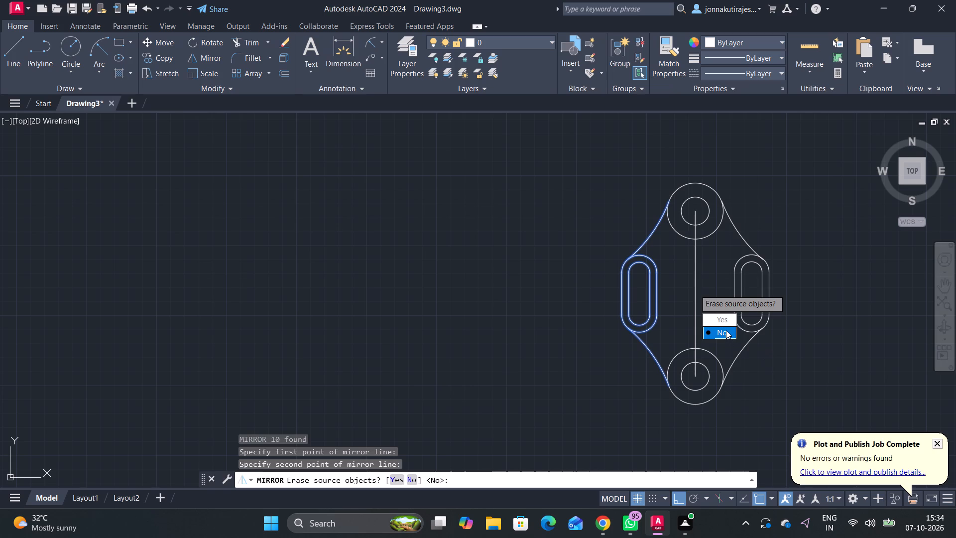
{"action": "left_click_drag", "start_coordinate": [726, 330], "coordinate": [695, 289]}
Erase the vertical line joining the centres of the upper and lower circles.
{"action": "scroll", "coordinate": [740, 234], "scroll_direction": "up", "scroll_amount": 2}
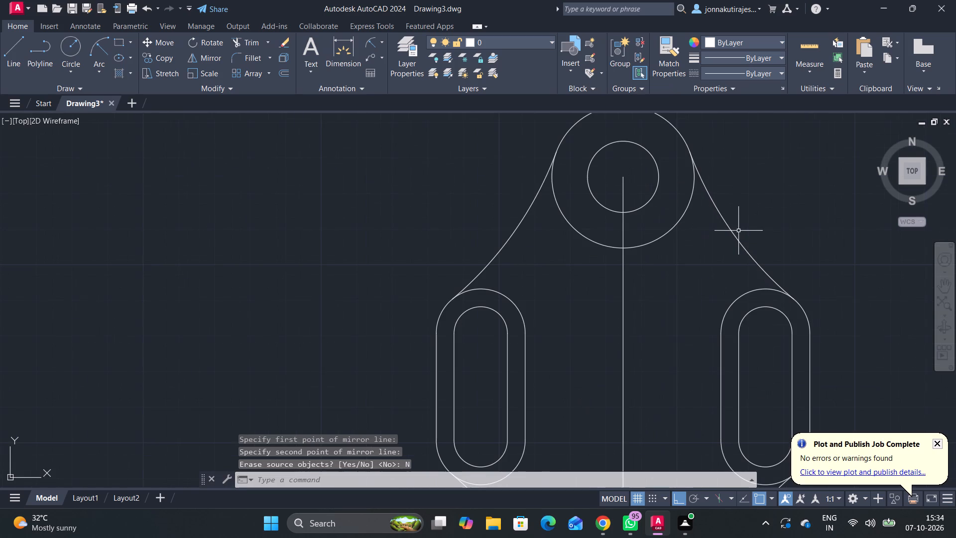
{"action": "scroll", "coordinate": [738, 231], "scroll_direction": "down", "scroll_amount": 2}
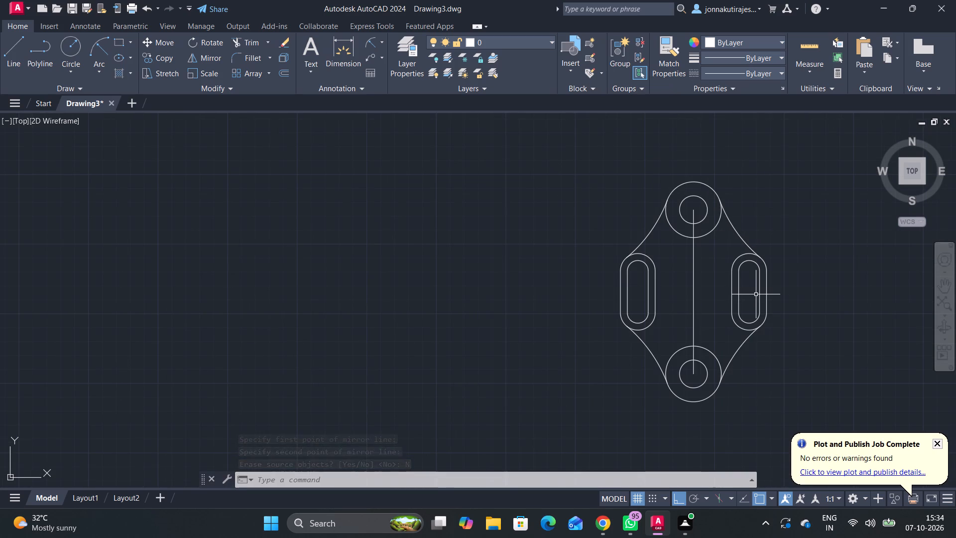
{"action": "scroll", "coordinate": [772, 292], "scroll_direction": "up", "scroll_amount": 1}
{"action": "middle_click_drag", "start_coordinate": [778, 294], "coordinate": [674, 294]}
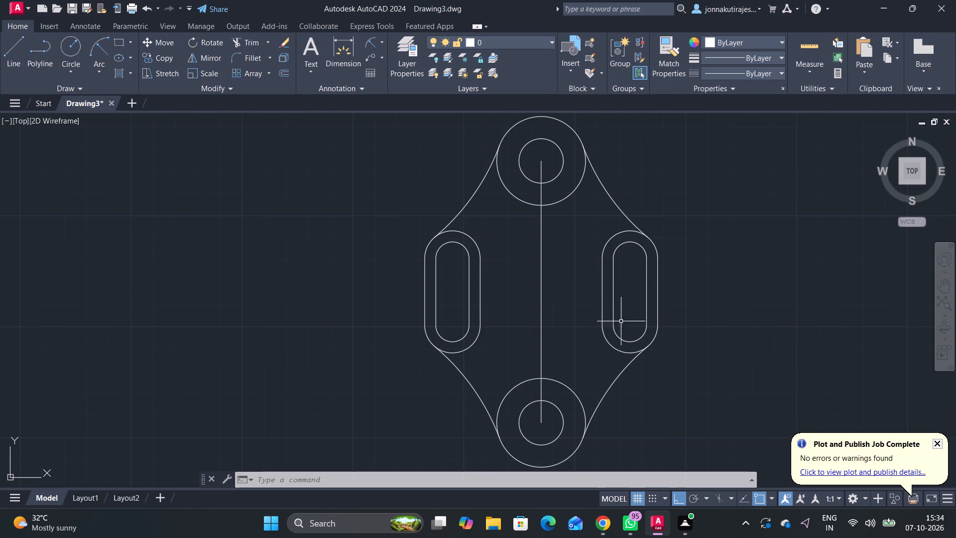
{"action": "scroll", "coordinate": [599, 324], "scroll_direction": "down", "scroll_amount": 1}
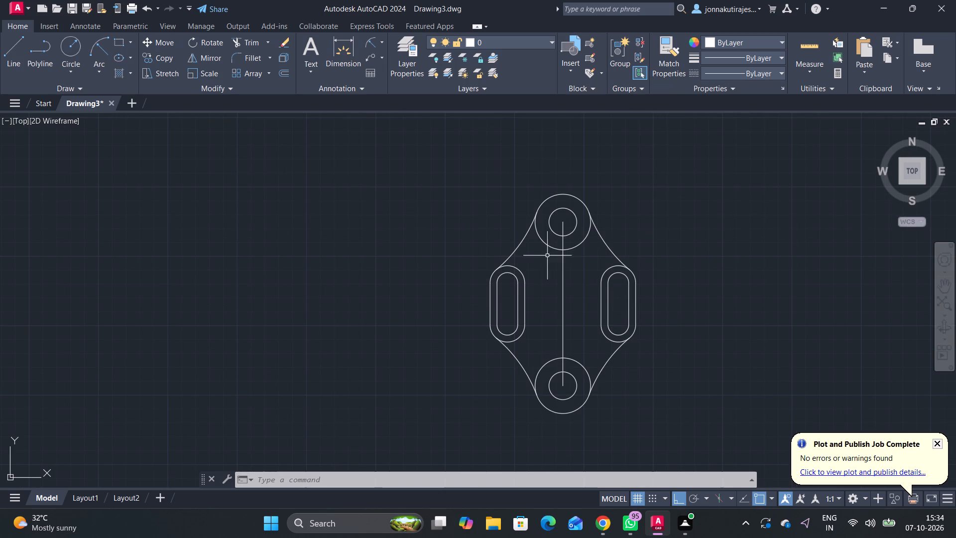
{"action": "left_click", "coordinate": [562, 289]}
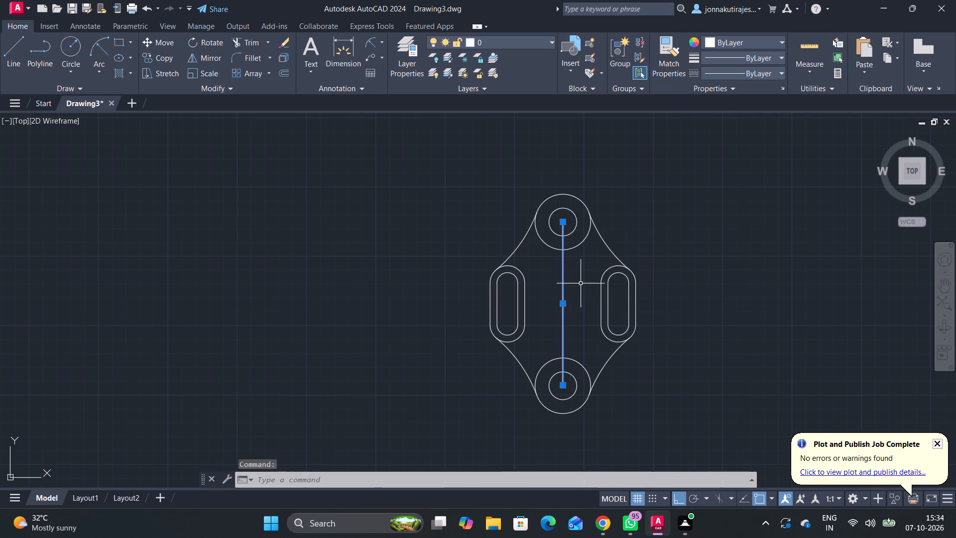
{"action": "key", "text": "Delete"}
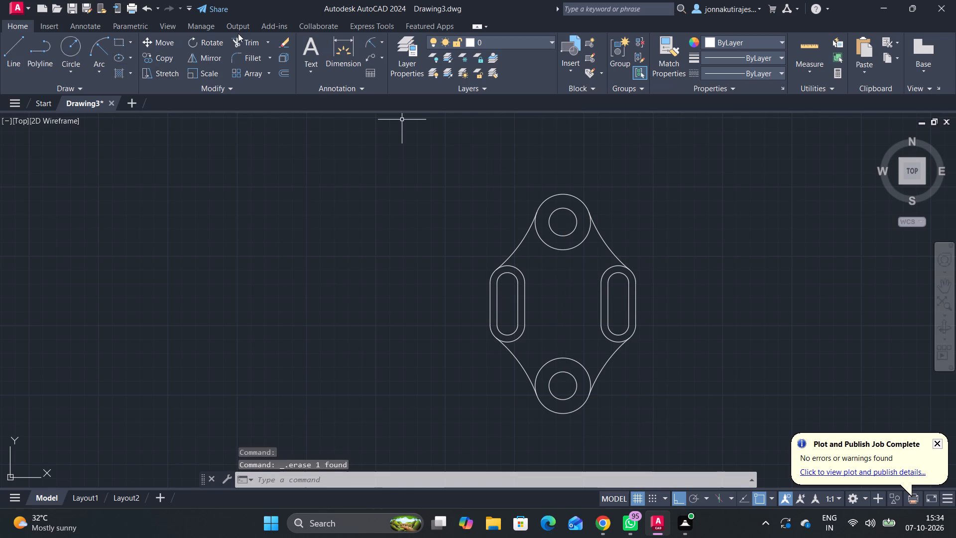
Trim the inward-facing arcs of the upper and lower outer circles between the tangent arcs to leave one continuous profile.
{"action": "left_click", "coordinate": [240, 42]}
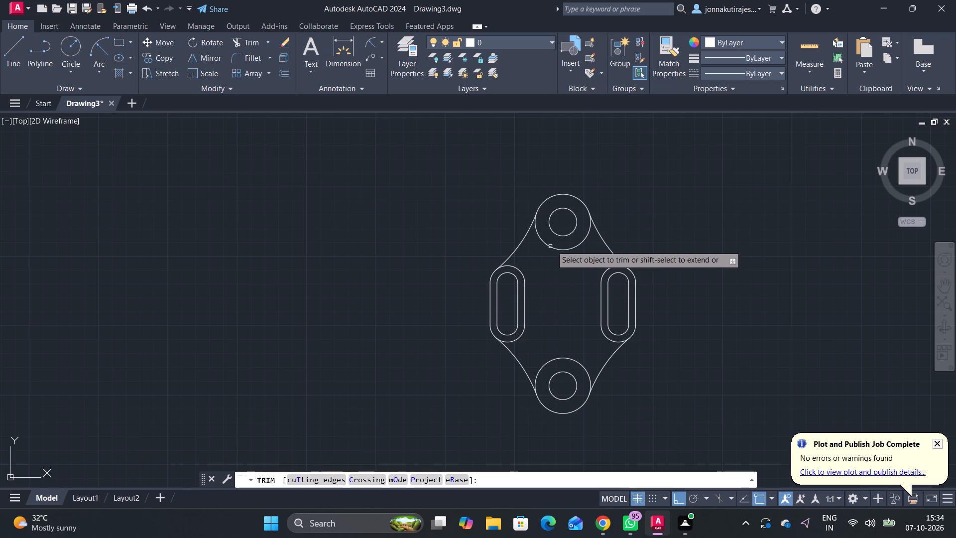
{"action": "left_click", "coordinate": [559, 250]}
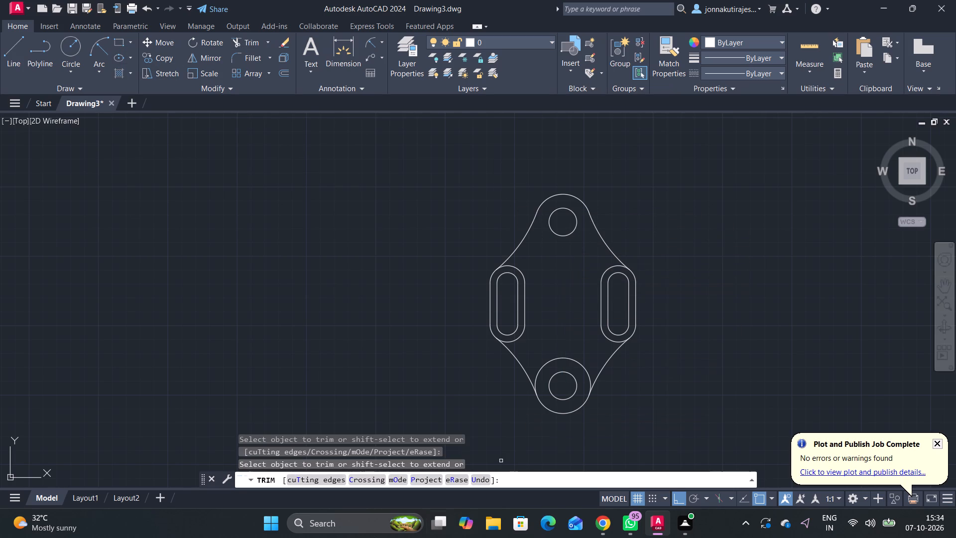
{"action": "left_click", "coordinate": [568, 359]}
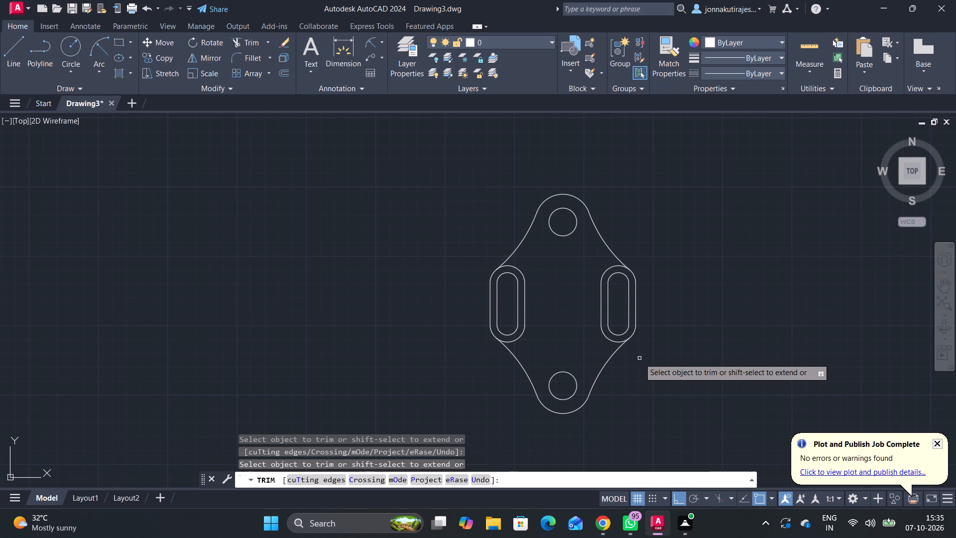
{"action": "key", "text": "Escape"}
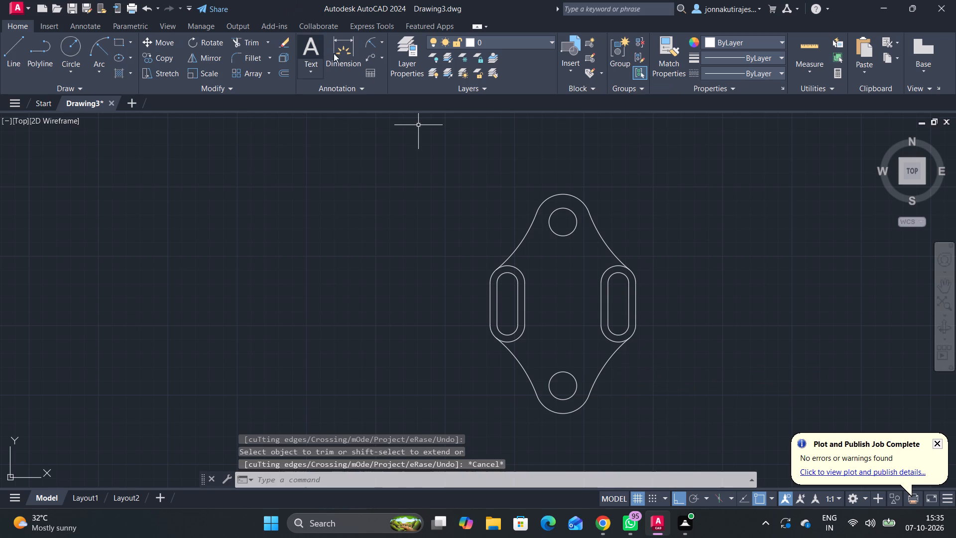
Add radius dimensions to the figure's top outer arc and to the upper hole.
{"action": "left_click", "coordinate": [369, 41]}
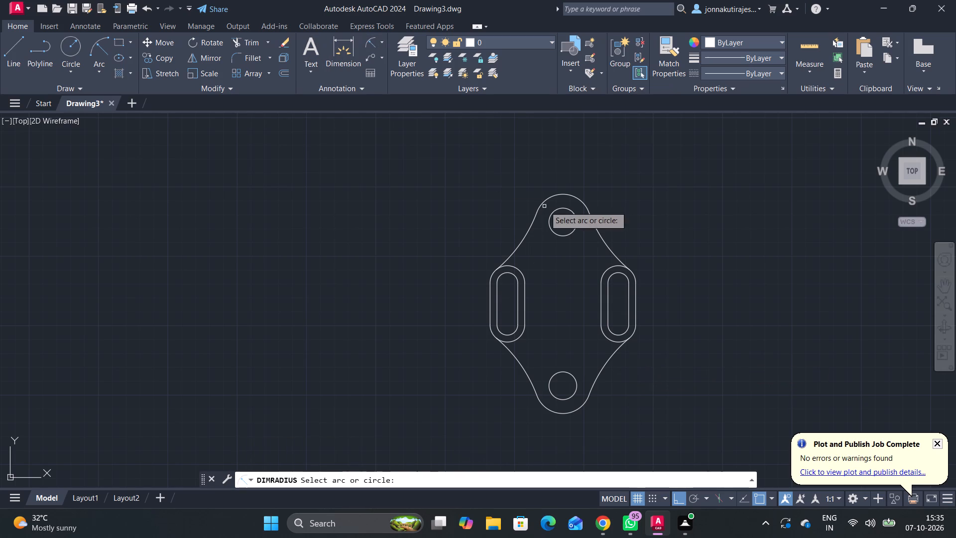
{"action": "left_click", "coordinate": [577, 199]}
{"action": "left_click", "coordinate": [599, 167]}
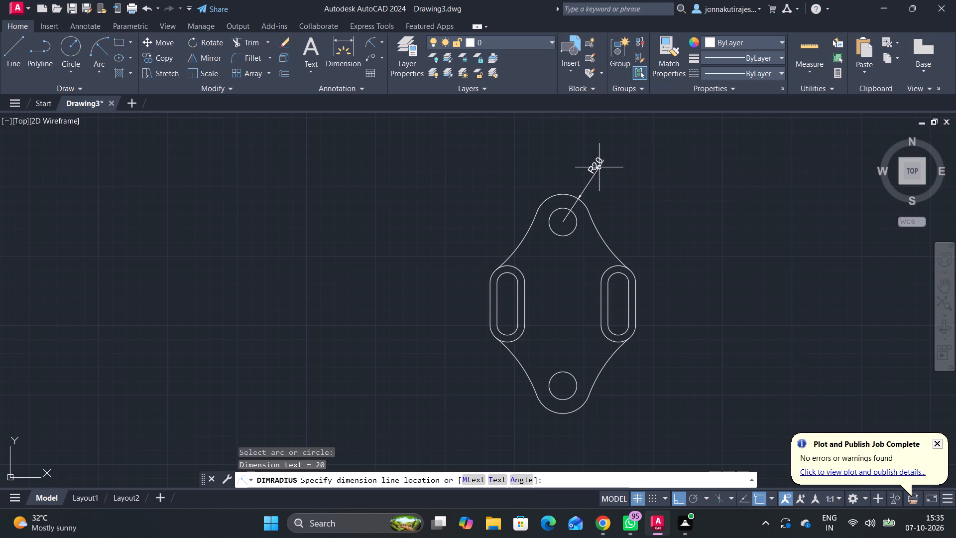
{"action": "key", "text": "space"}
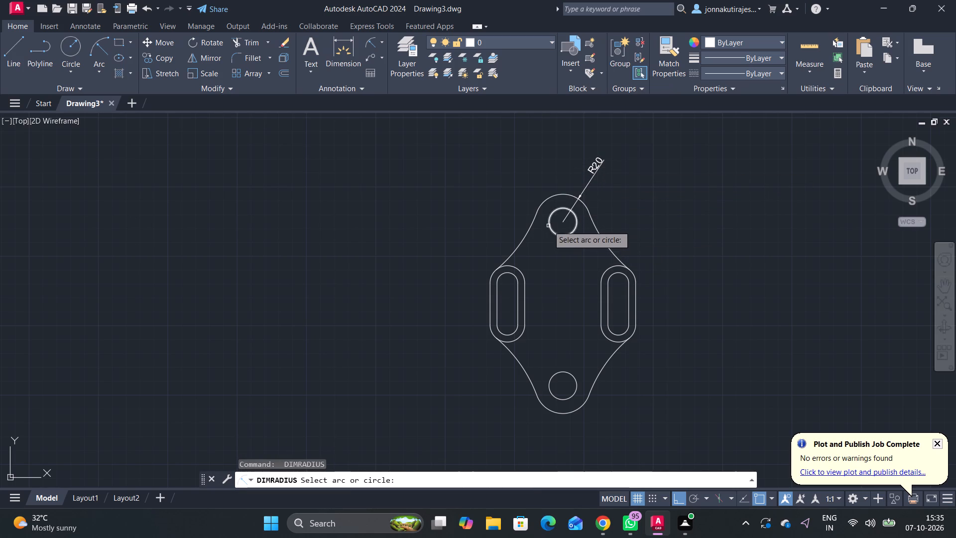
{"action": "left_click", "coordinate": [548, 226]}
{"action": "left_click", "coordinate": [479, 171]}
Add radius dimensions to the right slot's upper inner arc and the left slot's lower outer arc.
{"action": "key", "text": "space"}
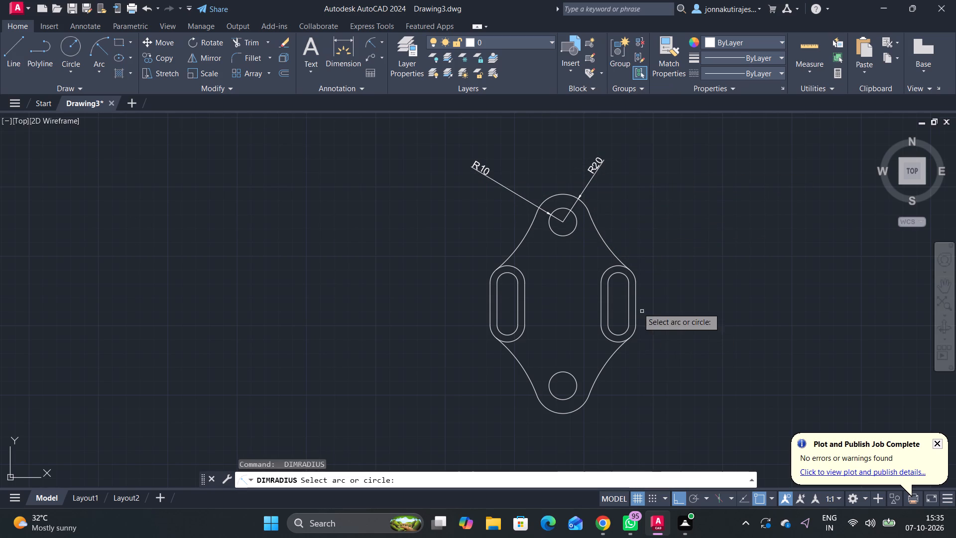
{"action": "left_click", "coordinate": [627, 275]}
{"action": "key", "text": "space"}
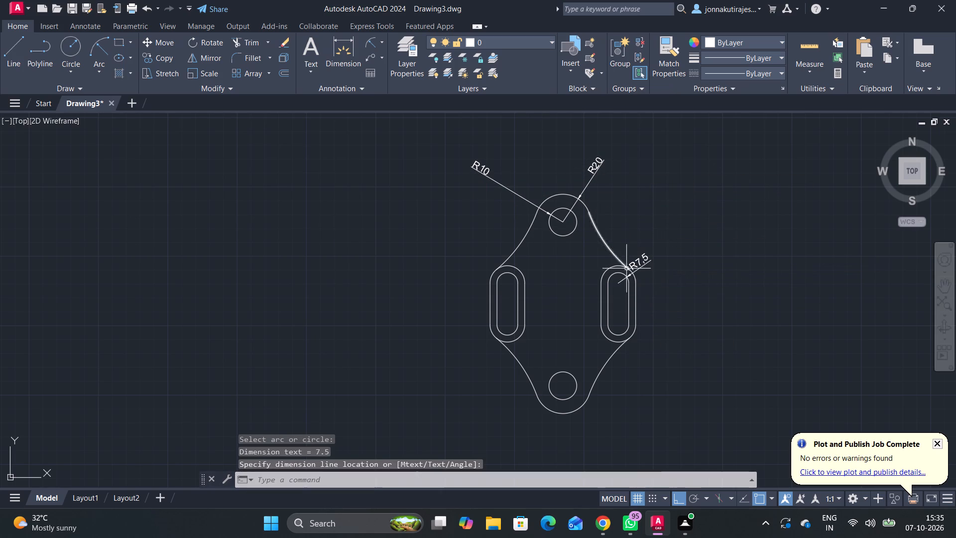
{"action": "key", "text": "space"}
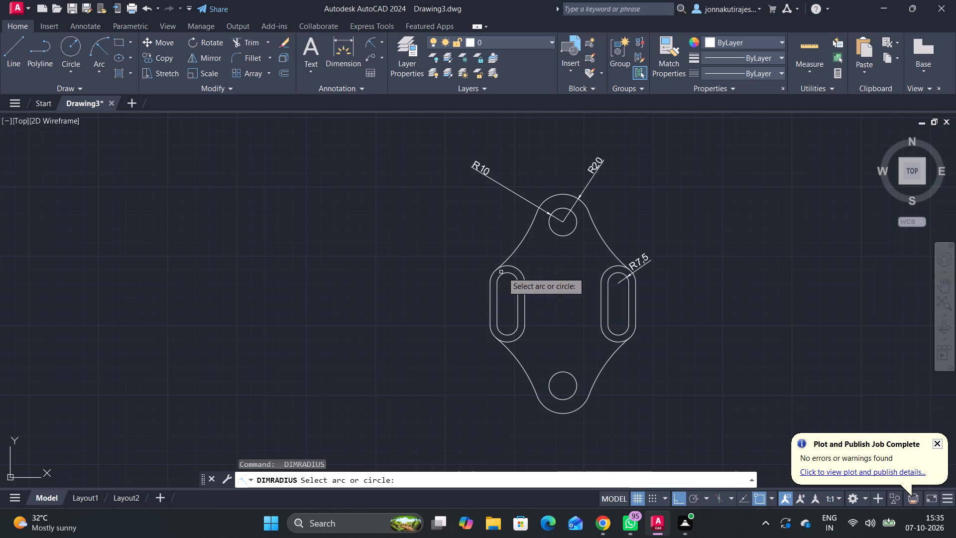
{"action": "left_click", "coordinate": [513, 340]}
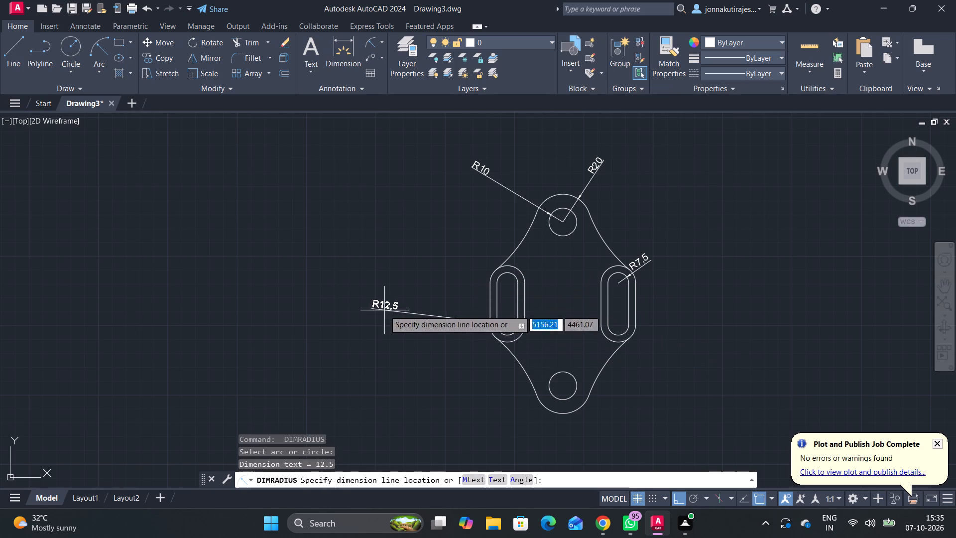
{"action": "left_click", "coordinate": [384, 310]}
Add radius dimensions to the upper-left, lower-left and upper-right tangent arcs, placing the text outside the profile.
{"action": "key", "text": "space"}
{"action": "left_click", "coordinate": [515, 248]}
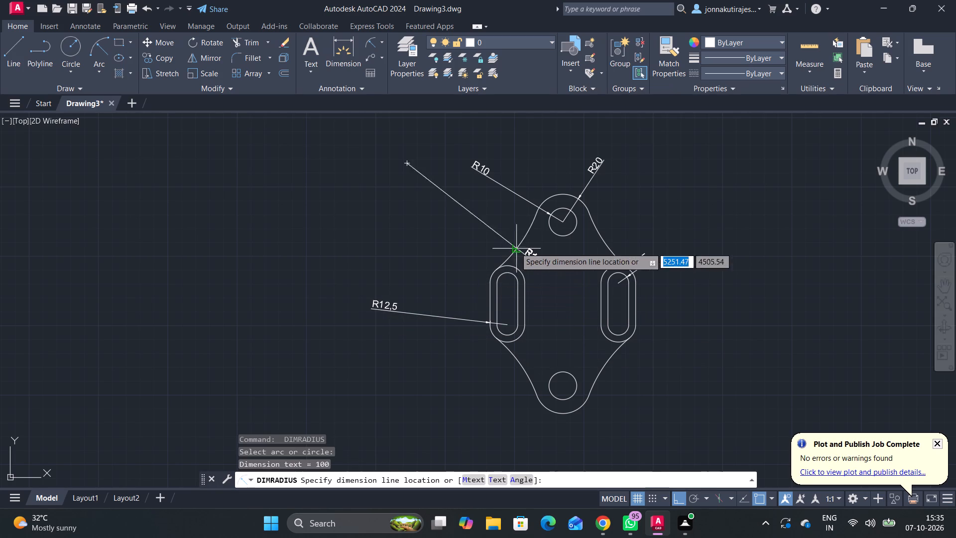
{"action": "left_click", "coordinate": [460, 222]}
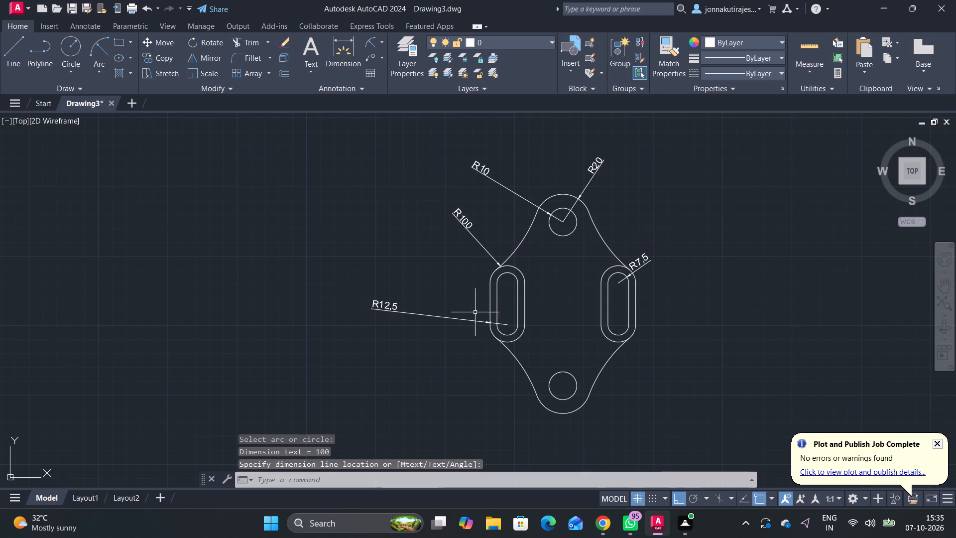
{"action": "key", "text": "space"}
{"action": "left_click", "coordinate": [525, 371]}
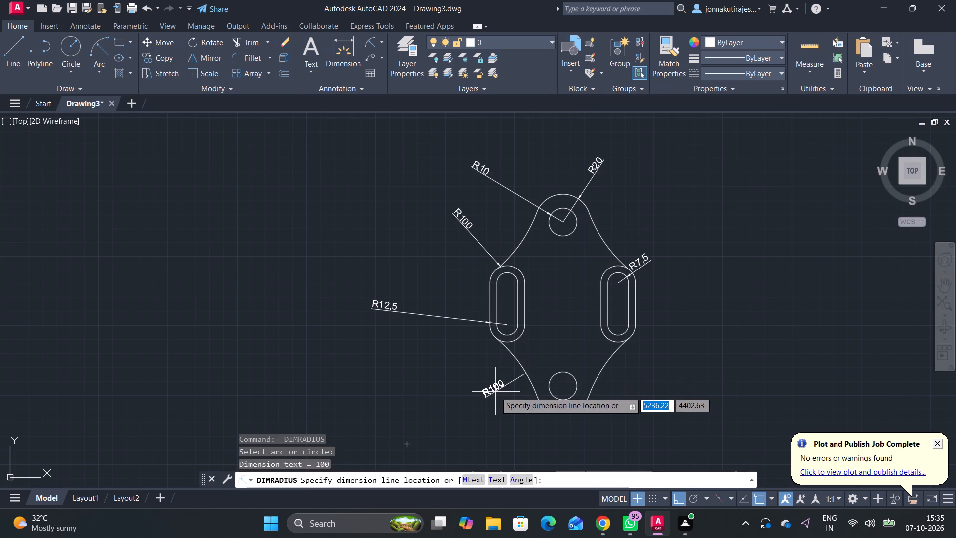
{"action": "left_click", "coordinate": [495, 392]}
{"action": "key", "text": "space"}
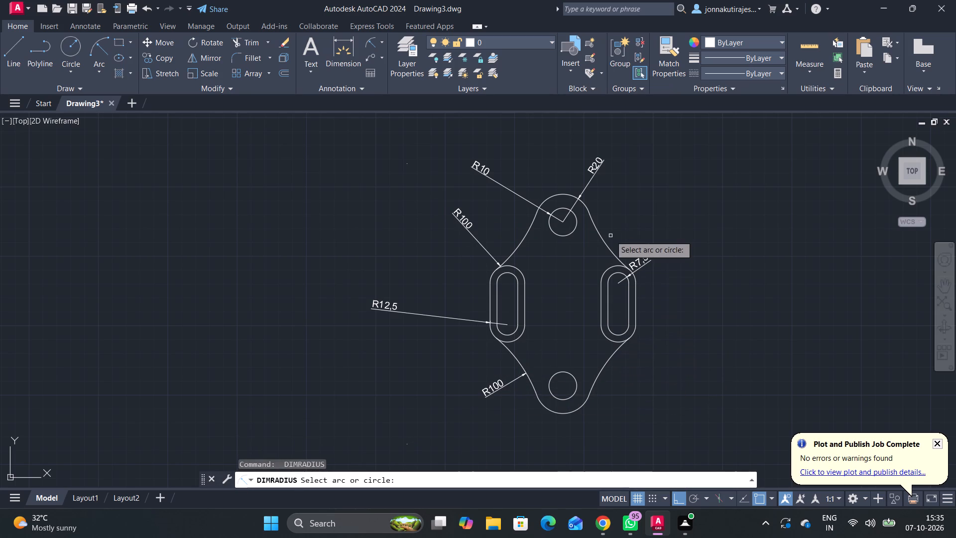
{"action": "left_click", "coordinate": [608, 247]}
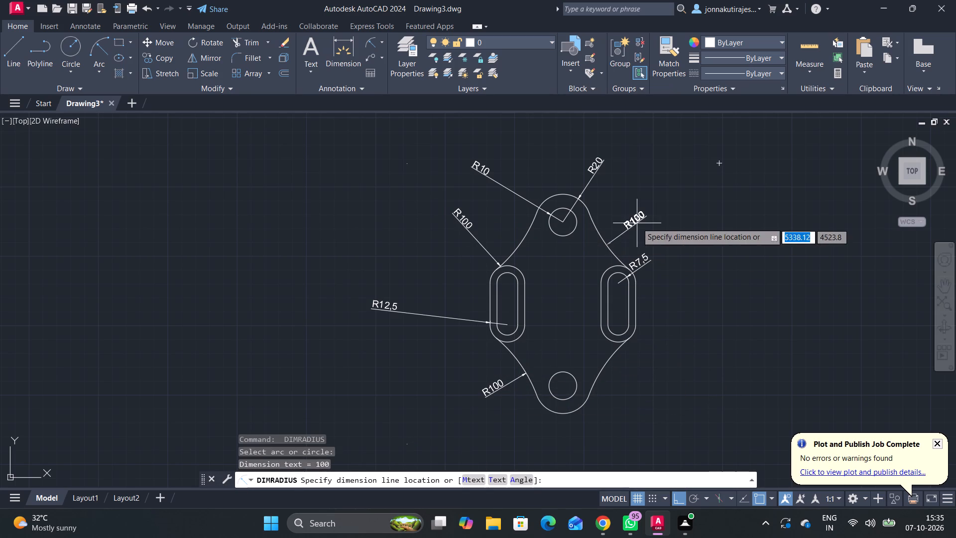
{"action": "left_click", "coordinate": [637, 223]}
Add radius dimensions to the right slot's lower inner and lower outer arcs, placing the text outside the profile.
{"action": "key", "text": "space"}
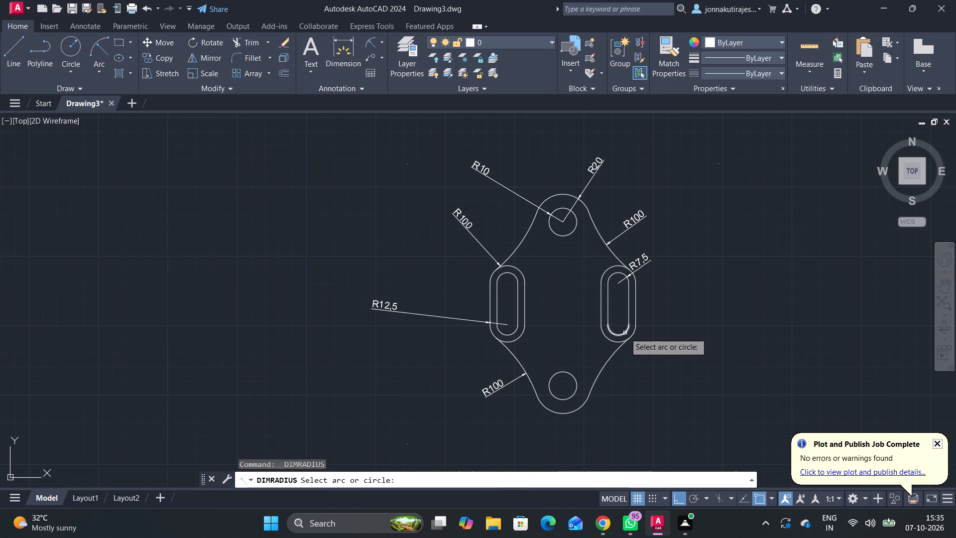
{"action": "left_click", "coordinate": [625, 332]}
{"action": "left_click", "coordinate": [700, 350]}
{"action": "key", "text": "space"}
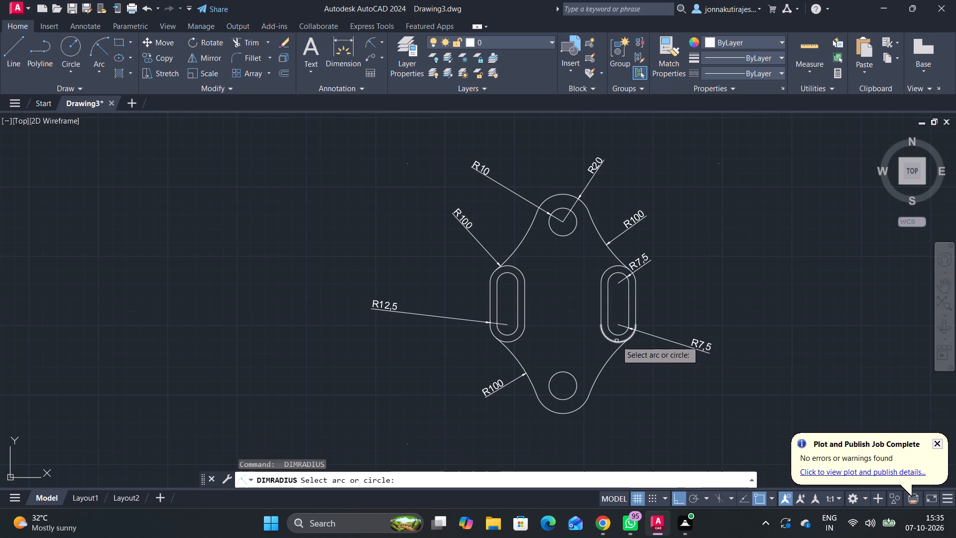
{"action": "left_click", "coordinate": [616, 341]}
{"action": "left_click", "coordinate": [655, 374]}
Add radius dimensions to the left slot's upper inner, upper outer and lower inner arcs, placing the text outside the profile.
{"action": "key", "text": "space"}
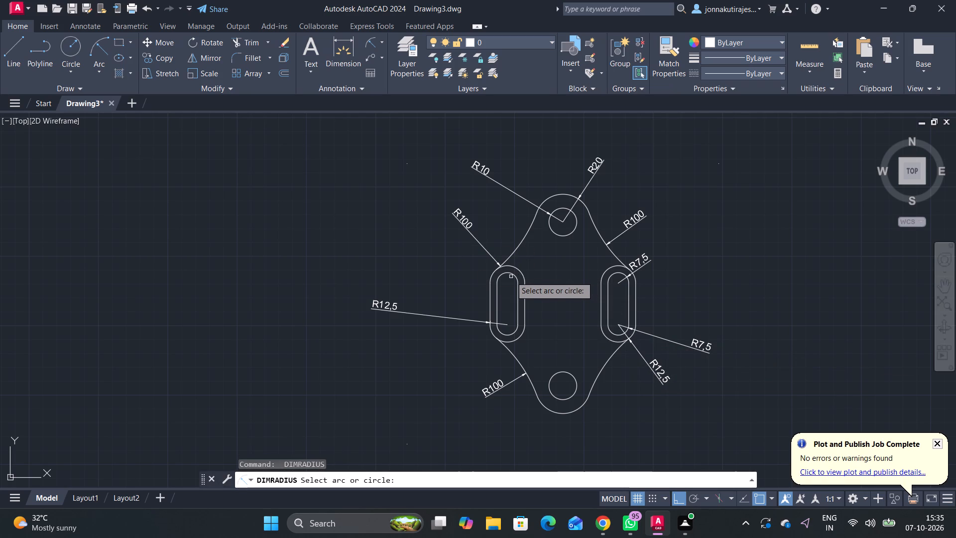
{"action": "left_click", "coordinate": [511, 273]}
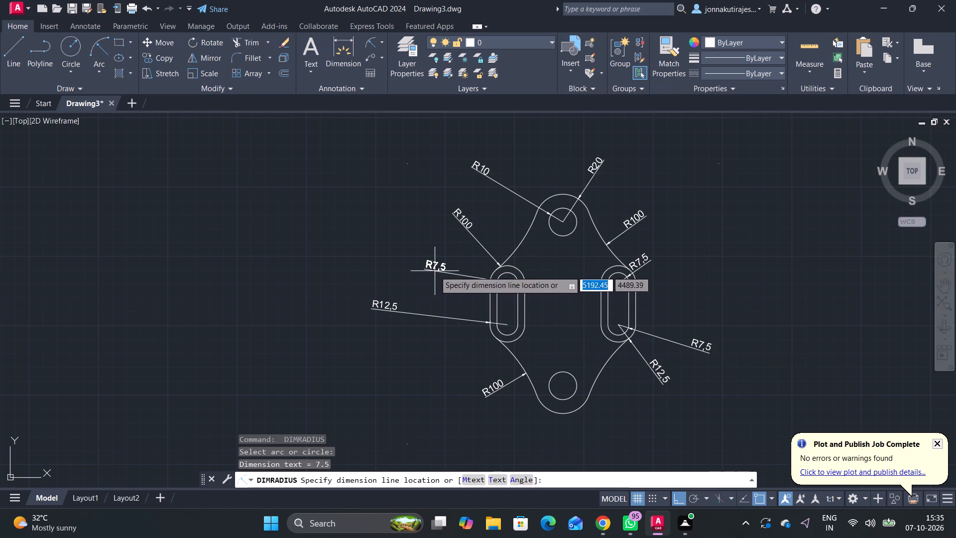
{"action": "left_click", "coordinate": [435, 270]}
{"action": "key", "text": "space"}
{"action": "left_click", "coordinate": [518, 271]}
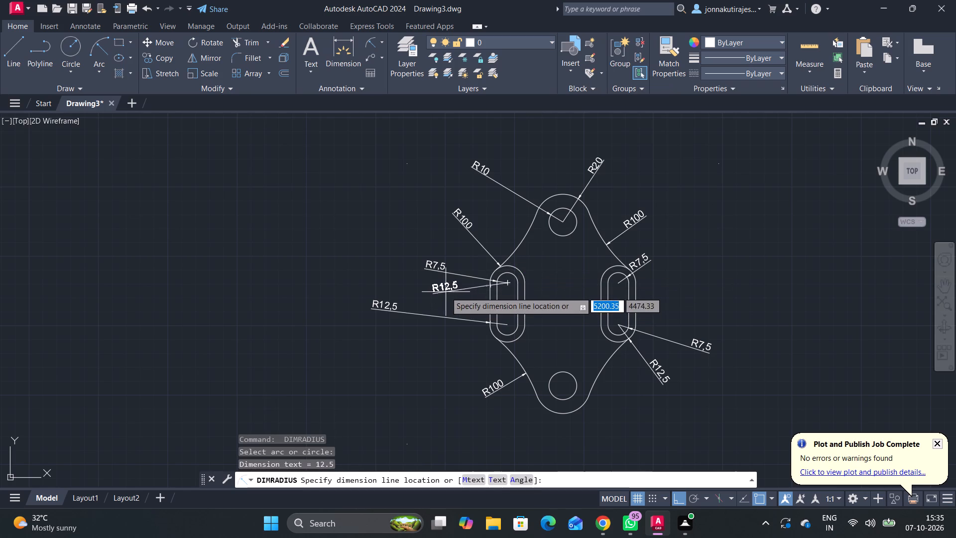
{"action": "left_click", "coordinate": [446, 291]}
{"action": "key", "text": "space"}
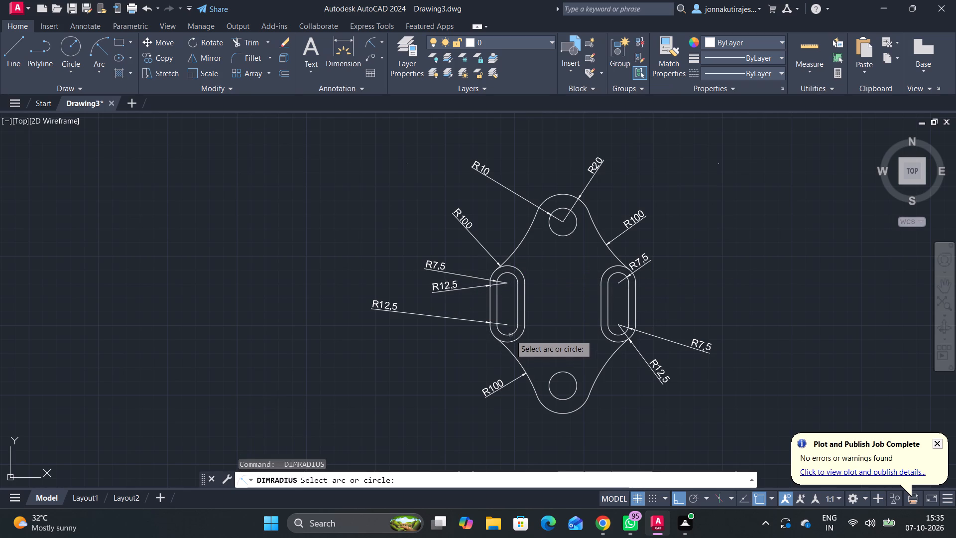
{"action": "left_click", "coordinate": [510, 334]}
{"action": "left_click", "coordinate": [429, 335]}
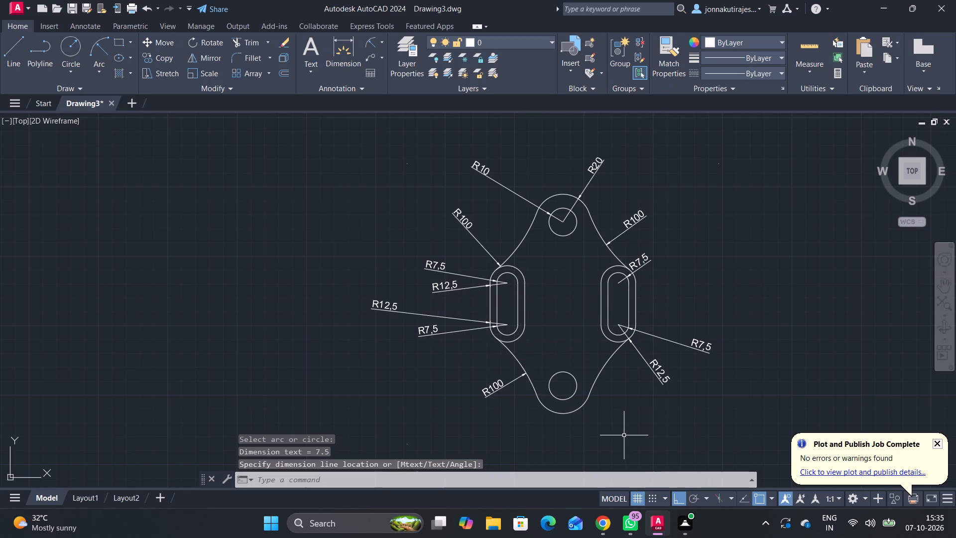
Add a radius dimension to the lower hole, placing the text just above it inside the profile.
{"action": "key", "text": "space"}
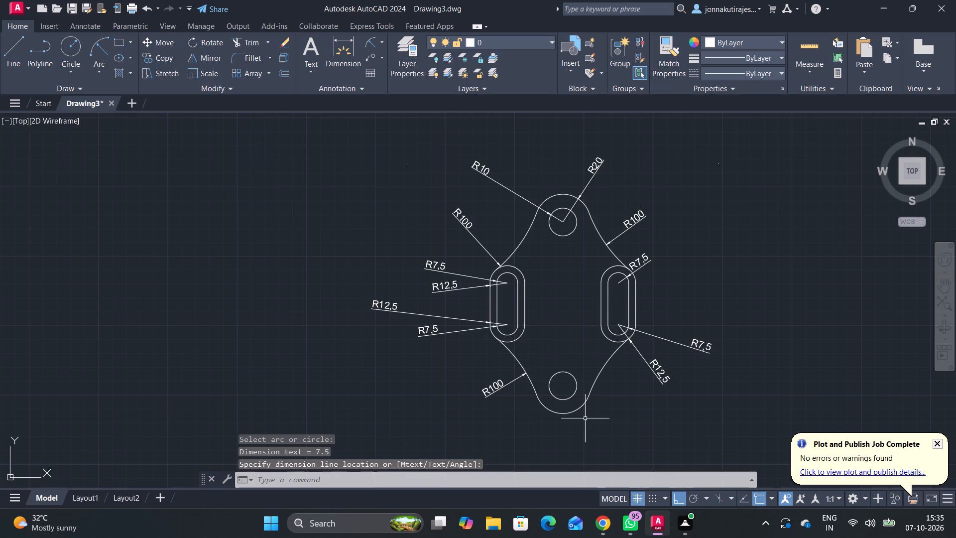
{"action": "left_click", "coordinate": [569, 375]}
{"action": "left_click", "coordinate": [583, 355]}
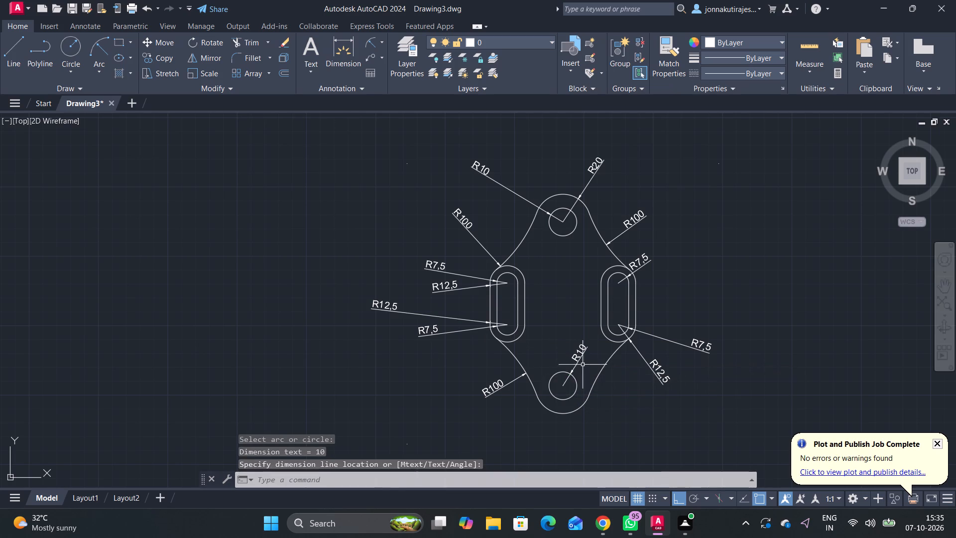
Start another radius dimension for the plate figure.
{"action": "key", "text": "space"}
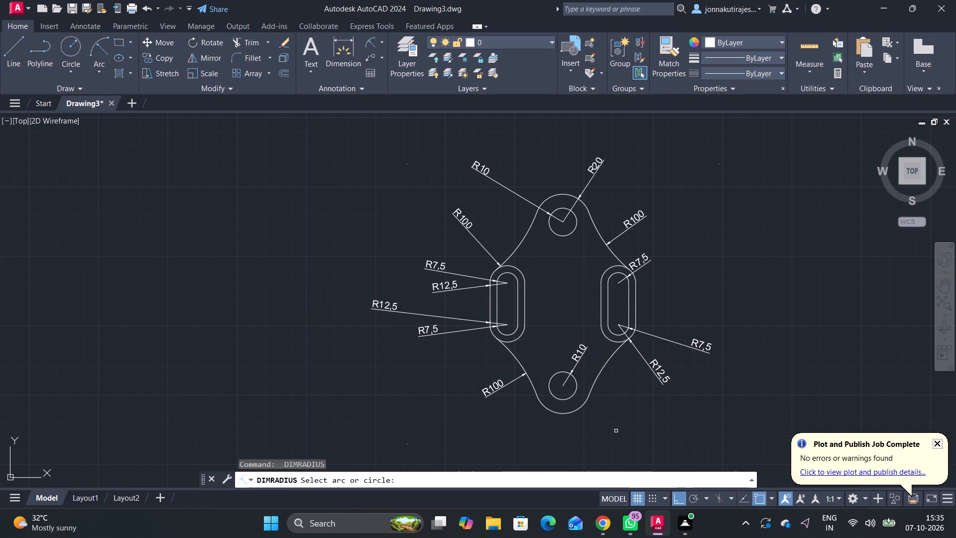
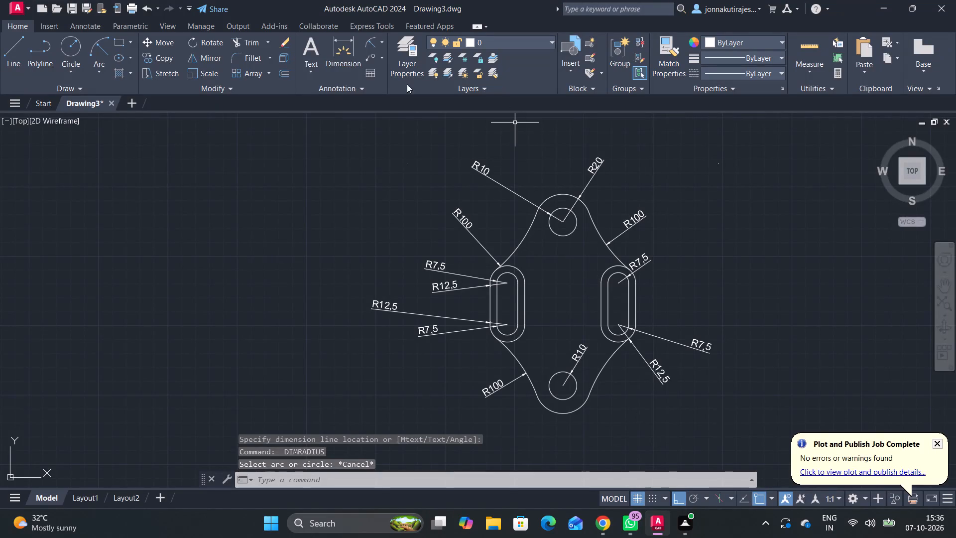
Add a horizontal linear dimension from the upper hole's centre to the left slot's upper arc centre, placed level with the hole.
{"action": "left_click", "coordinate": [378, 38]}
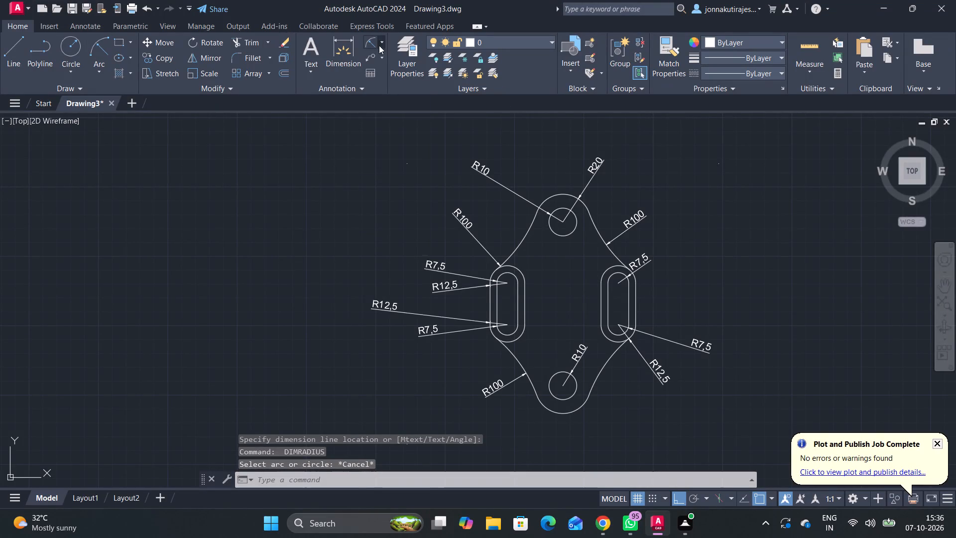
{"action": "left_click", "coordinate": [386, 65]}
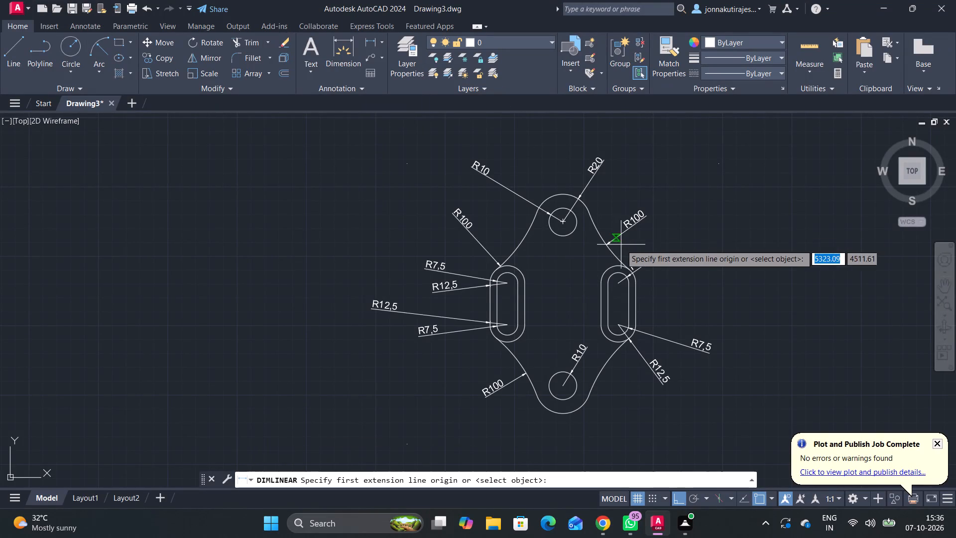
{"action": "left_click", "coordinate": [563, 223]}
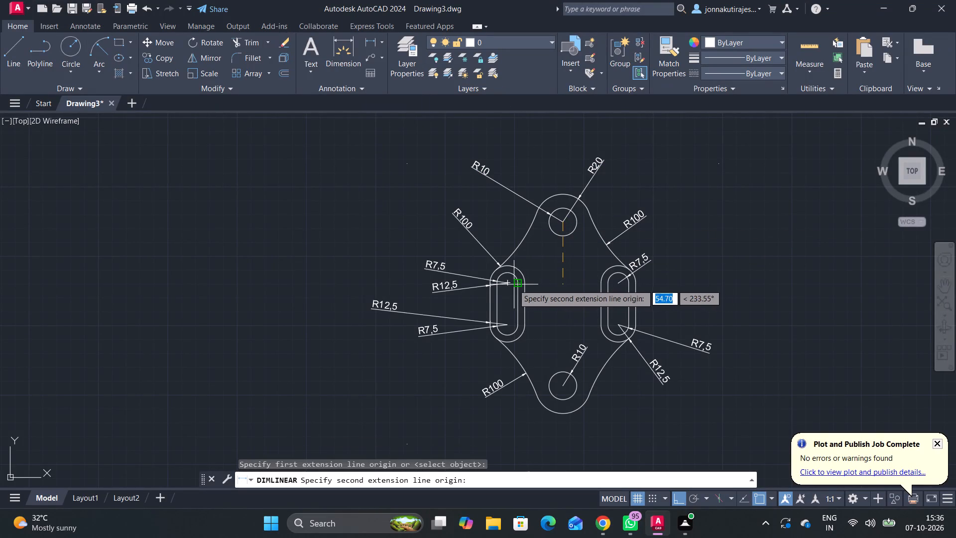
{"action": "left_click_drag", "start_coordinate": [506, 283], "coordinate": [507, 279]}
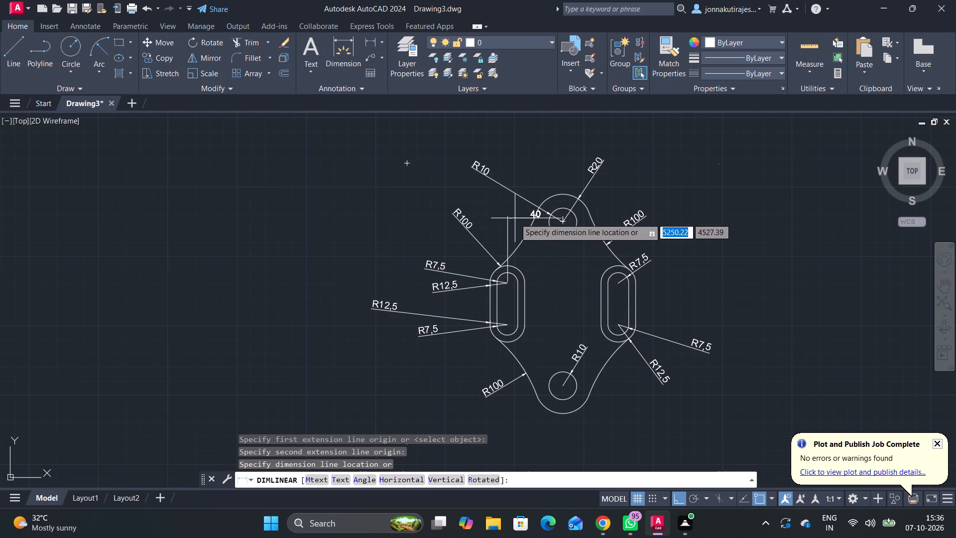
{"action": "left_click", "coordinate": [515, 218]}
Add a vertical linear dimension between the right slot's upper and lower arc centres, placed outside the profile.
{"action": "key", "text": "space"}
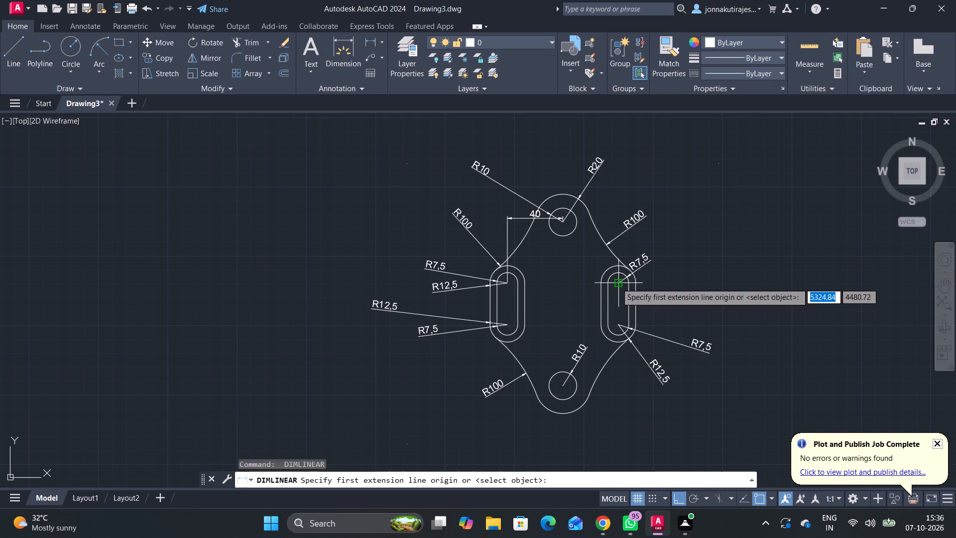
{"action": "left_click", "coordinate": [616, 283]}
{"action": "left_click", "coordinate": [616, 326]}
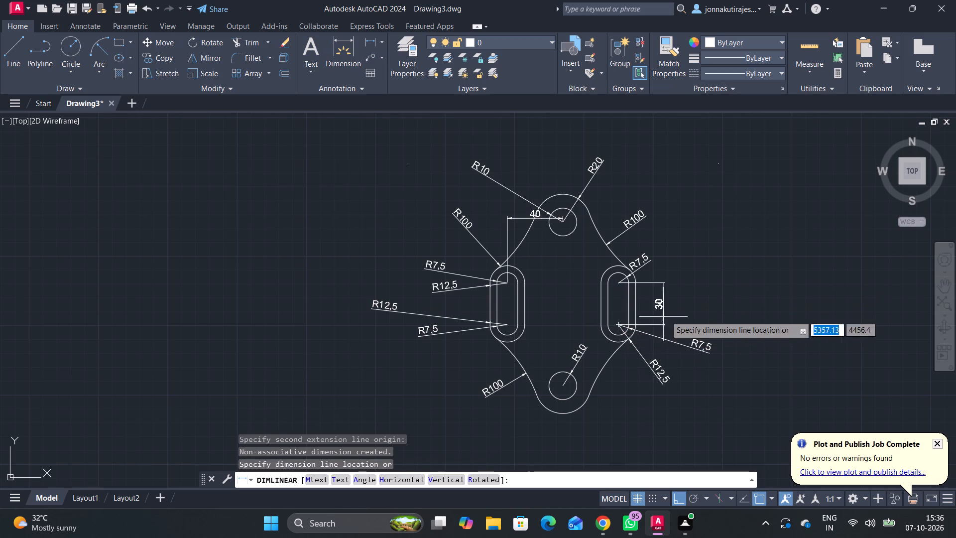
{"action": "left_click", "coordinate": [670, 309]}
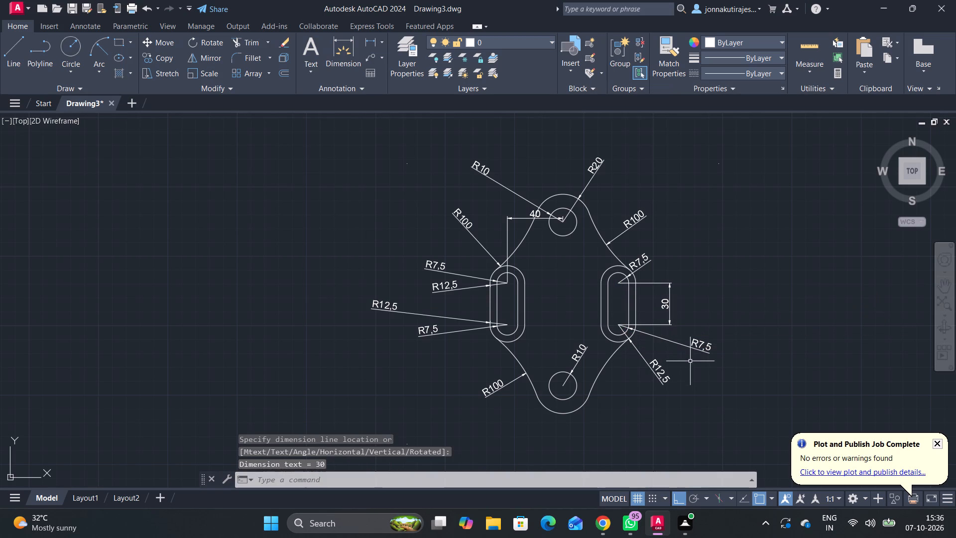
Add a vertical linear dimension from the right slot's upper arc centre to the upper hole's centre, aligned with the slot's centre-distance dimension.
{"action": "key", "text": "space"}
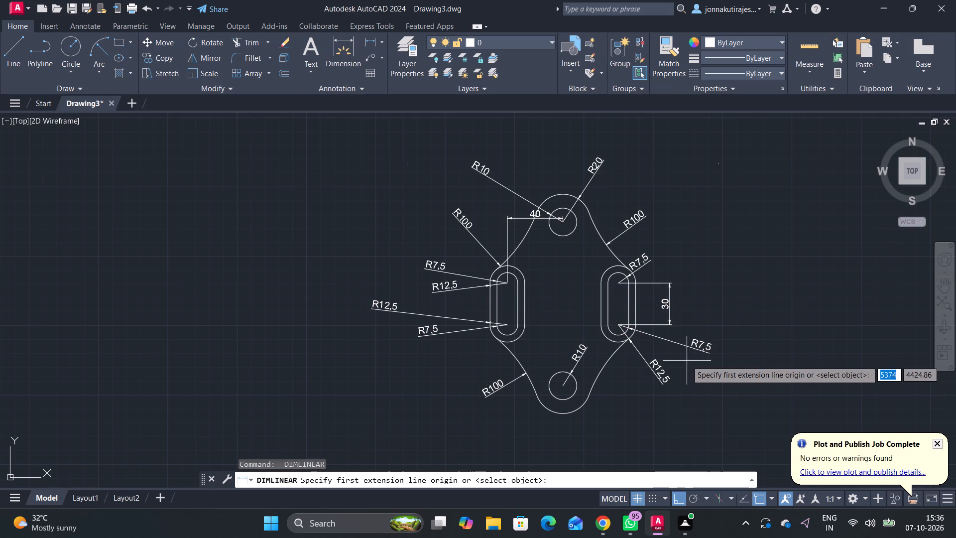
{"action": "left_click", "coordinate": [616, 283]}
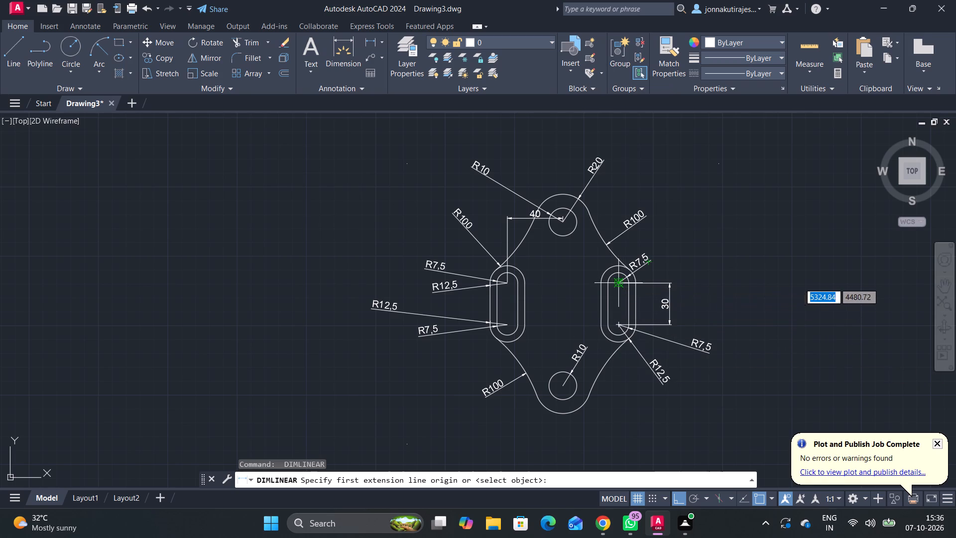
{"action": "left_click", "coordinate": [561, 222]}
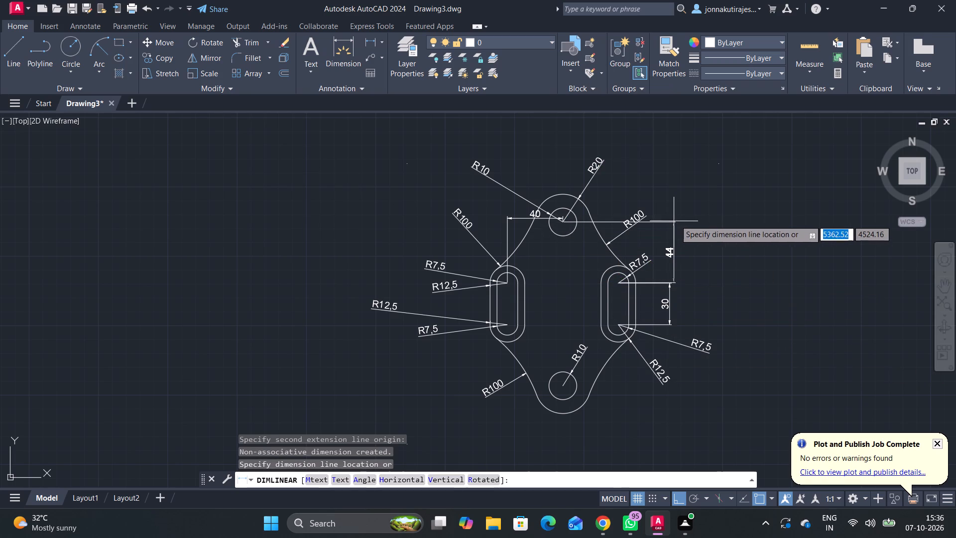
{"action": "left_click", "coordinate": [669, 280]}
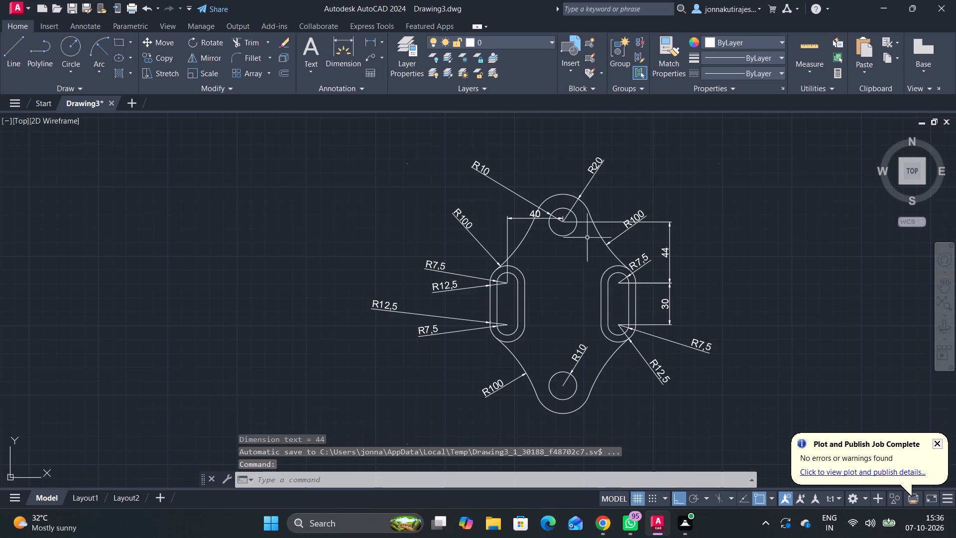
Add a vertical linear dimension between the upper and lower hole centres, placed outside the right slot's vertical dimensions.
{"action": "key", "text": "space"}
{"action": "scroll", "coordinate": [561, 221], "scroll_direction": "up", "scroll_amount": 3}
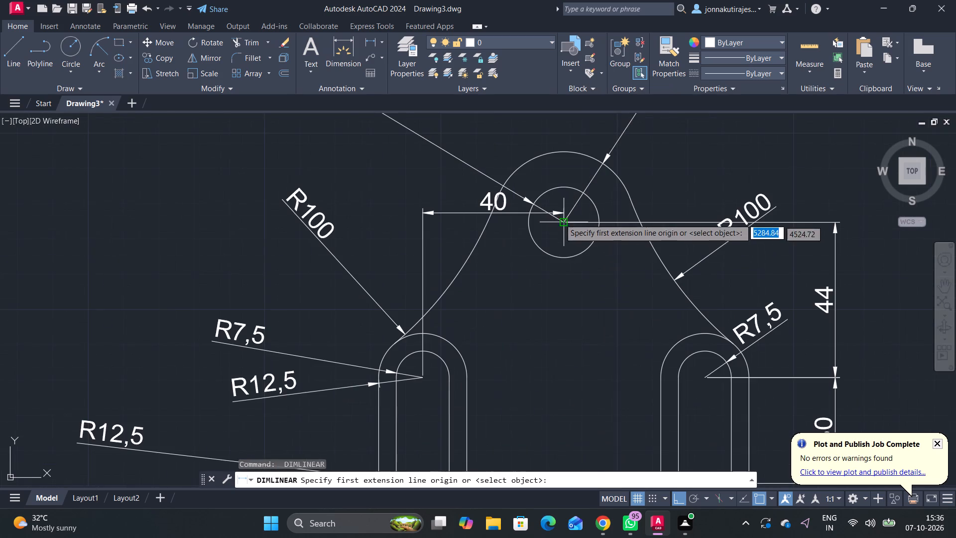
{"action": "left_click", "coordinate": [564, 221]}
{"action": "scroll", "coordinate": [588, 307], "scroll_direction": "down", "scroll_amount": 3}
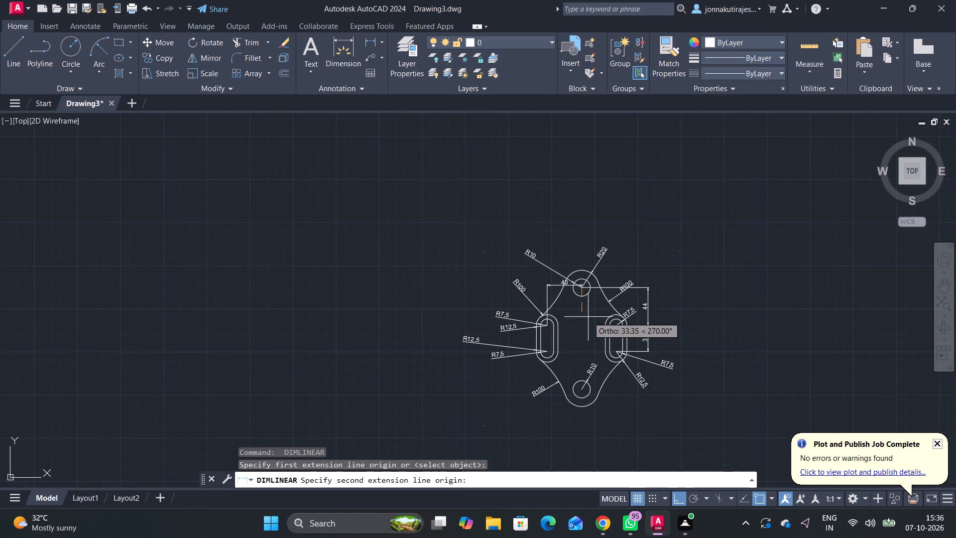
{"action": "middle_click_drag", "start_coordinate": [589, 322], "coordinate": [592, 259]}
{"action": "scroll", "coordinate": [592, 259], "scroll_direction": "down", "scroll_amount": 1}
{"action": "scroll", "coordinate": [592, 299], "scroll_direction": "up", "scroll_amount": 3}
{"action": "left_click", "coordinate": [570, 305]}
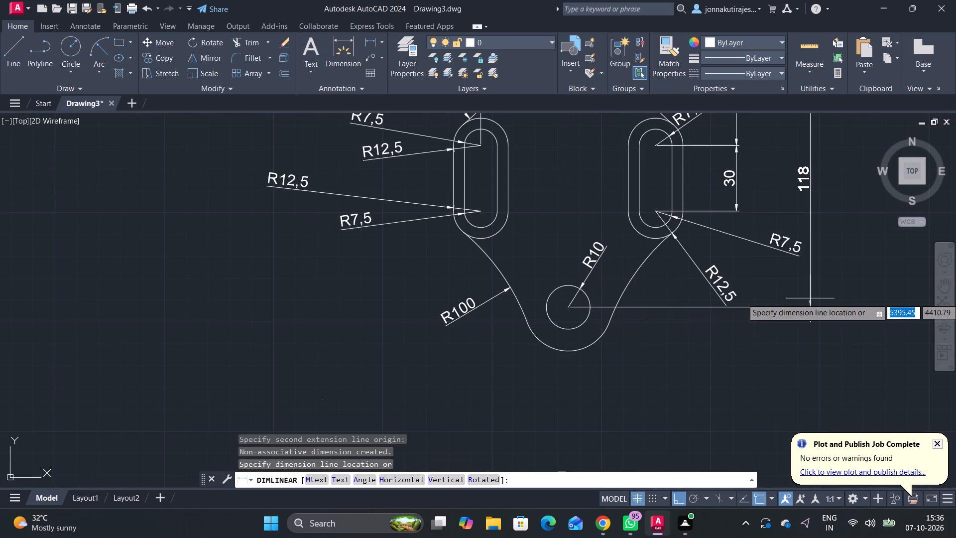
{"action": "scroll", "coordinate": [833, 324], "scroll_direction": "down", "scroll_amount": 1}
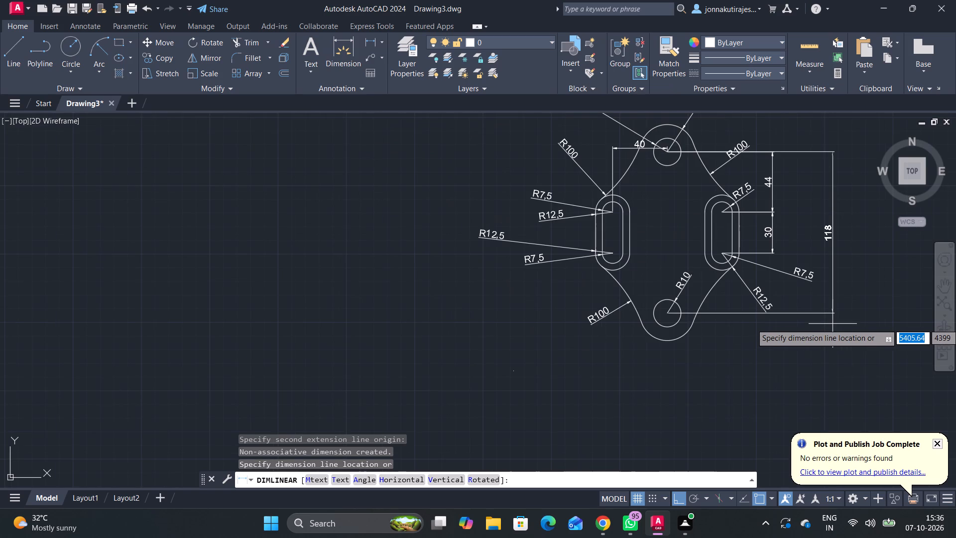
{"action": "left_click", "coordinate": [833, 324]}
Add a horizontal linear dimension between the upper arc centres of the left and right slots, placed above the figure.
{"action": "scroll", "coordinate": [813, 332], "scroll_direction": "down", "scroll_amount": 1}
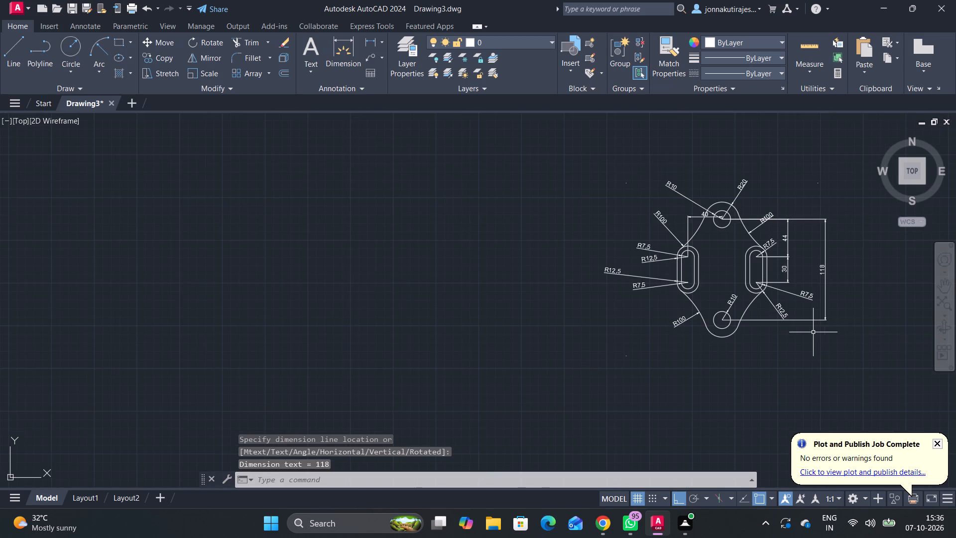
{"action": "middle_click_drag", "start_coordinate": [813, 332], "coordinate": [761, 363]}
{"action": "scroll", "coordinate": [813, 332], "scroll_direction": "down", "scroll_amount": 1}
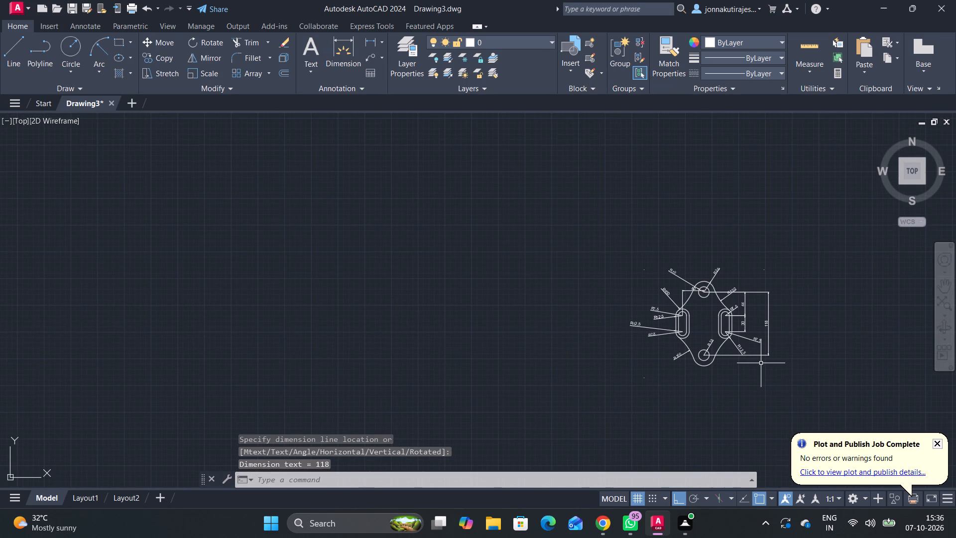
{"action": "key", "text": "space"}
{"action": "scroll", "coordinate": [676, 311], "scroll_direction": "up", "scroll_amount": 3}
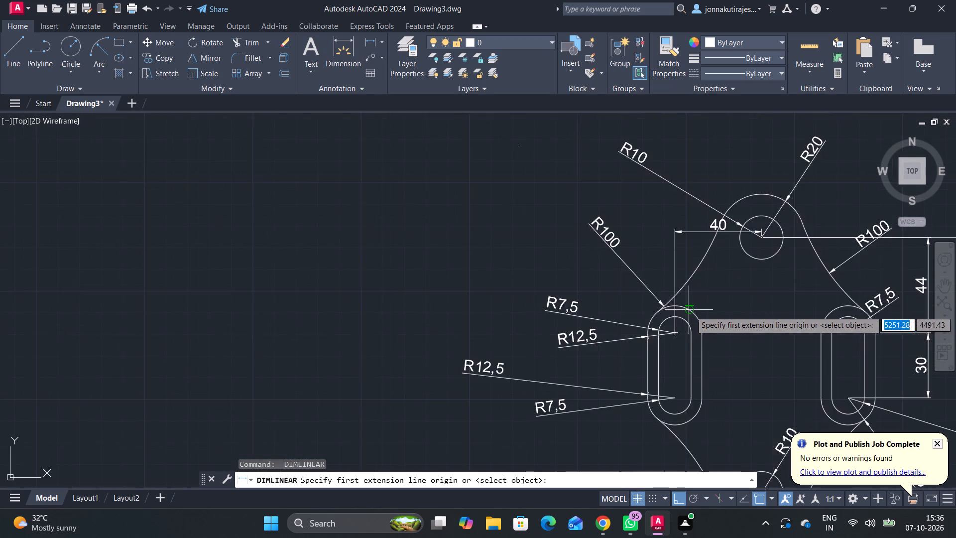
{"action": "scroll", "coordinate": [689, 311], "scroll_direction": "up", "scroll_amount": 1}
{"action": "left_click", "coordinate": [664, 348]}
{"action": "scroll", "coordinate": [795, 330], "scroll_direction": "down", "scroll_amount": 2}
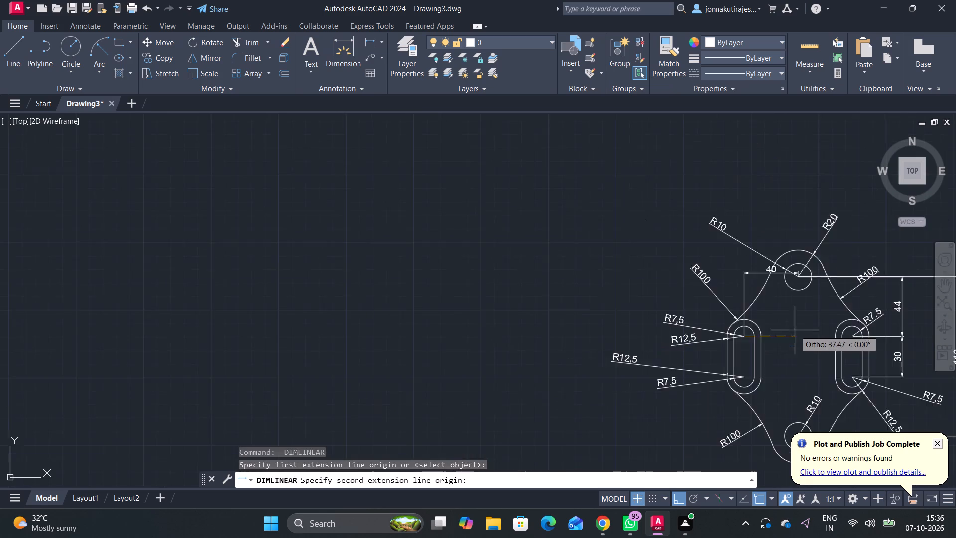
{"action": "scroll", "coordinate": [795, 330], "scroll_direction": "down", "scroll_amount": 1}
{"action": "scroll", "coordinate": [838, 337], "scroll_direction": "up", "scroll_amount": 2}
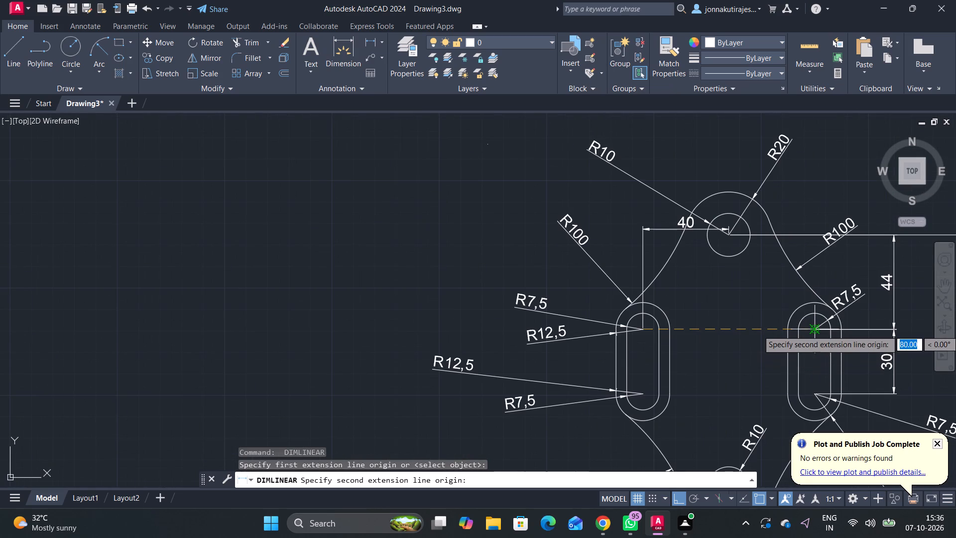
{"action": "left_click", "coordinate": [814, 330]}
{"action": "scroll", "coordinate": [0, 537], "scroll_direction": "down", "scroll_amount": 2}
{"action": "middle_click", "coordinate": [0, 537]}
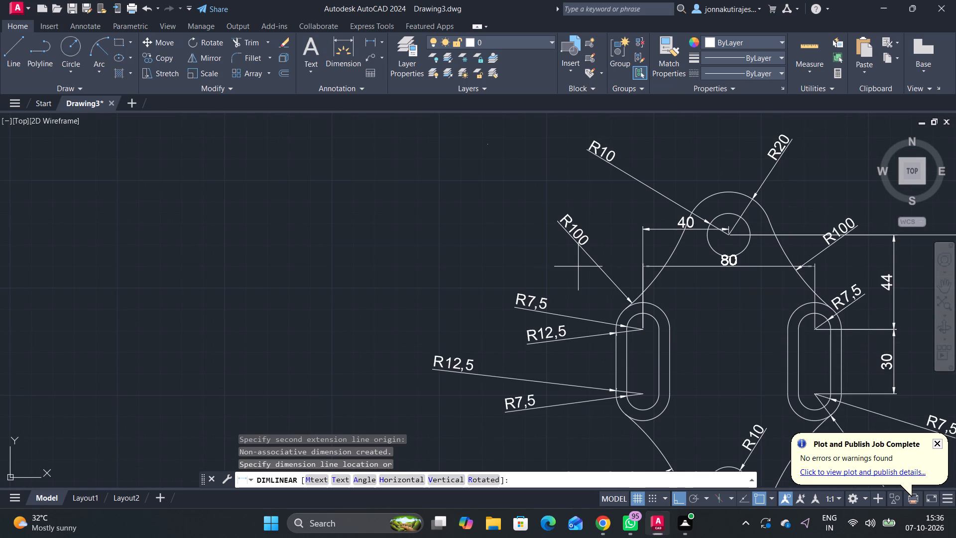
{"action": "scroll", "coordinate": [388, 348], "scroll_direction": "down", "scroll_amount": 2}
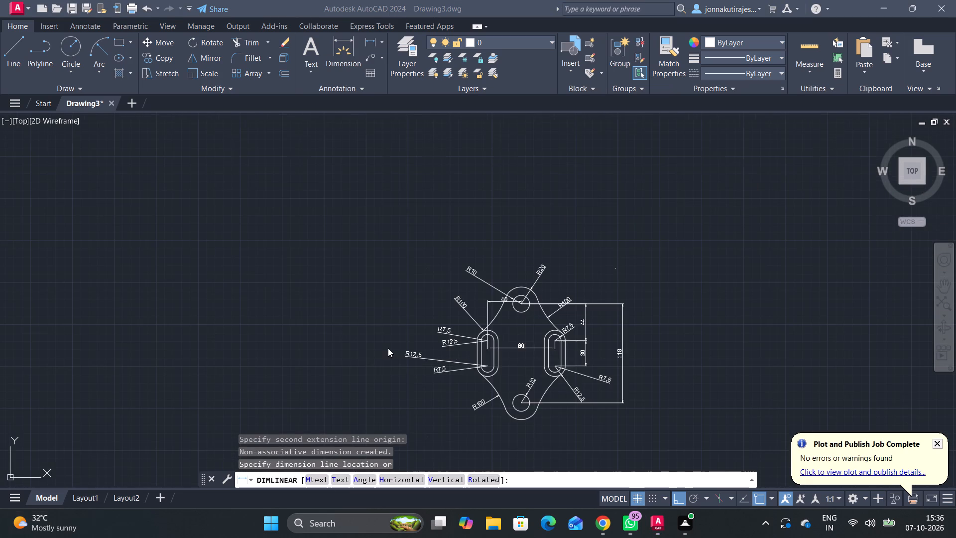
{"action": "middle_click_drag", "start_coordinate": [385, 348], "coordinate": [342, 356]}
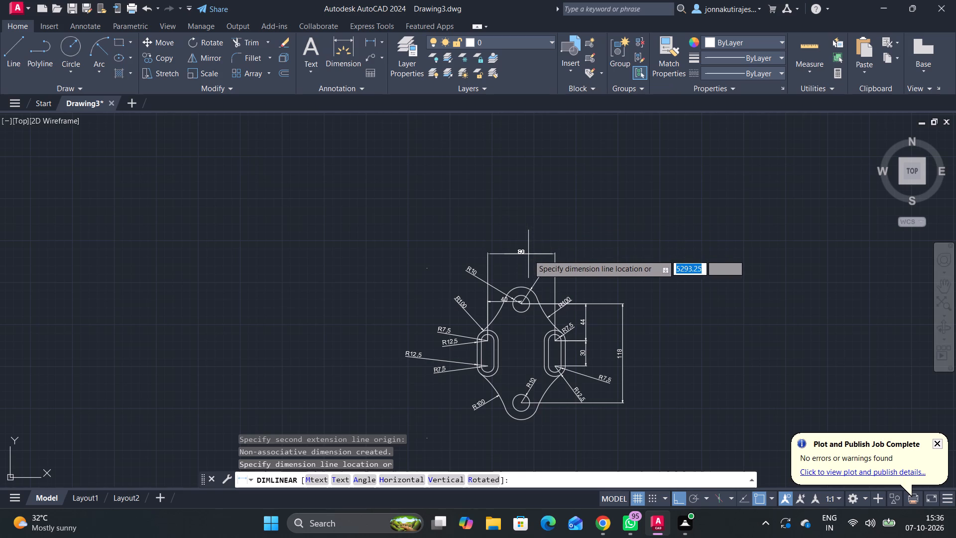
{"action": "left_click", "coordinate": [532, 260]}
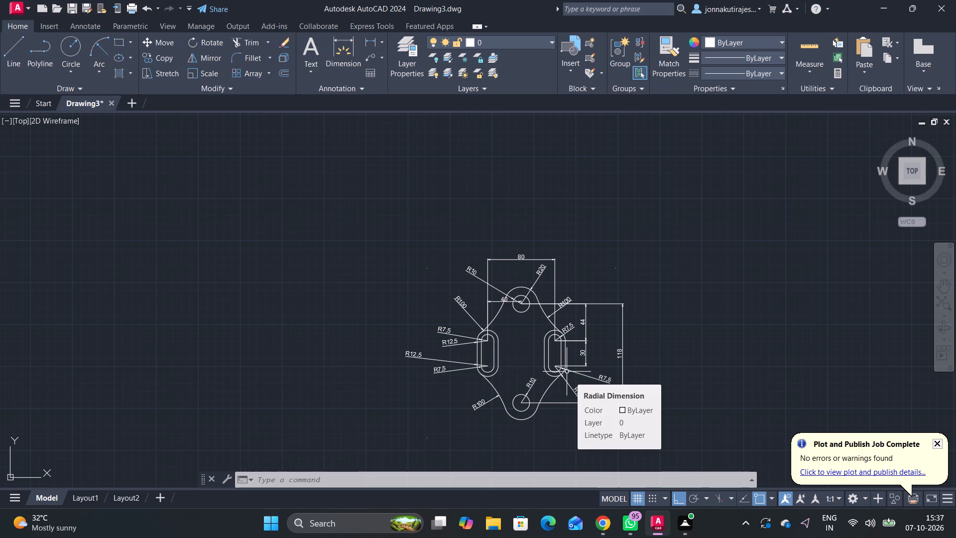
{"action": "key", "text": "Escape"}
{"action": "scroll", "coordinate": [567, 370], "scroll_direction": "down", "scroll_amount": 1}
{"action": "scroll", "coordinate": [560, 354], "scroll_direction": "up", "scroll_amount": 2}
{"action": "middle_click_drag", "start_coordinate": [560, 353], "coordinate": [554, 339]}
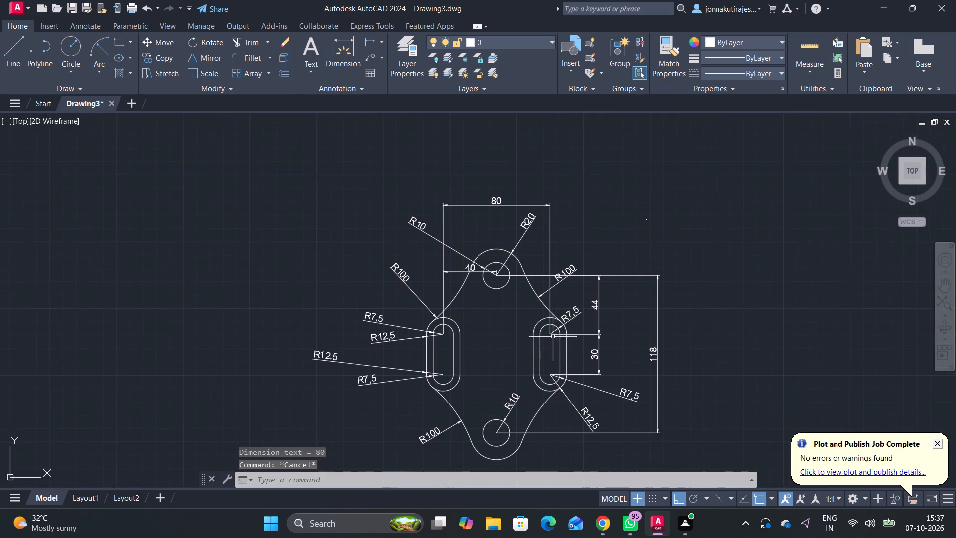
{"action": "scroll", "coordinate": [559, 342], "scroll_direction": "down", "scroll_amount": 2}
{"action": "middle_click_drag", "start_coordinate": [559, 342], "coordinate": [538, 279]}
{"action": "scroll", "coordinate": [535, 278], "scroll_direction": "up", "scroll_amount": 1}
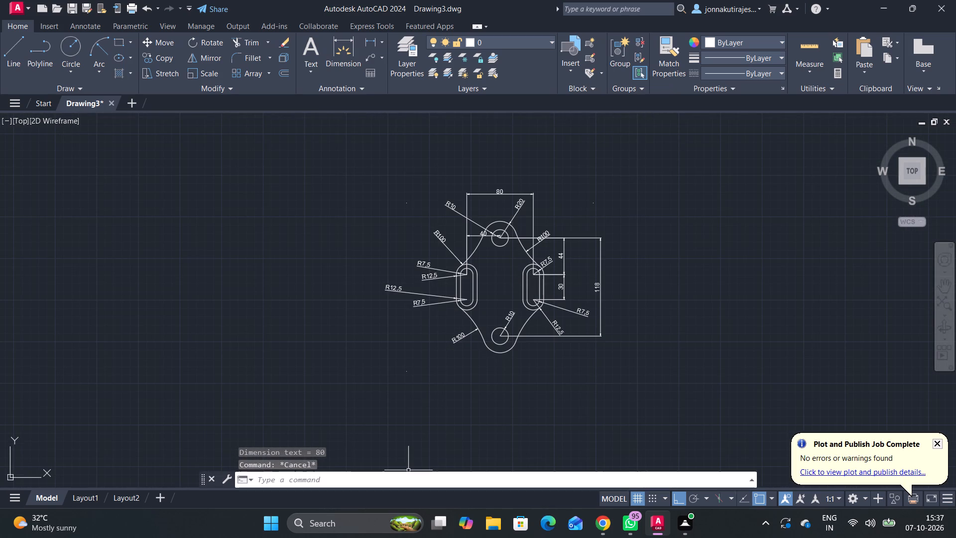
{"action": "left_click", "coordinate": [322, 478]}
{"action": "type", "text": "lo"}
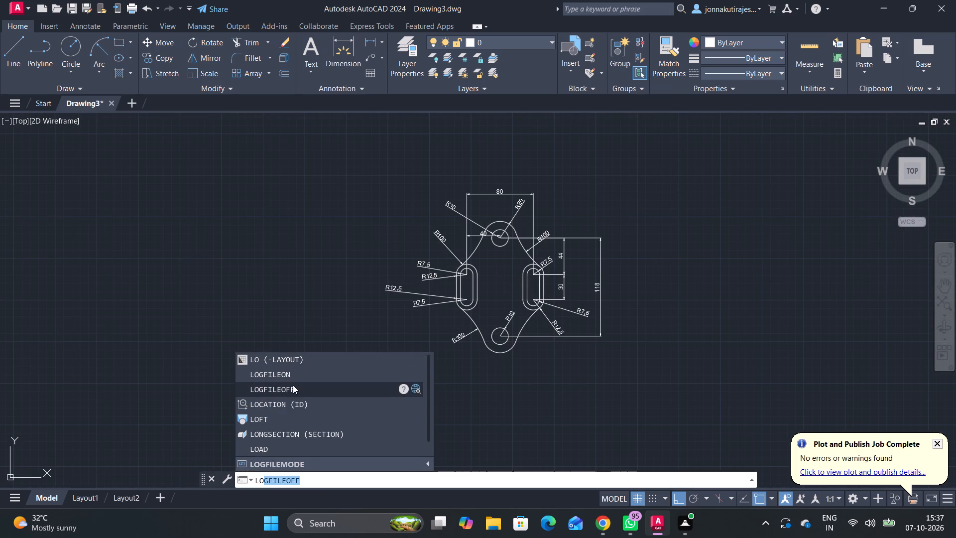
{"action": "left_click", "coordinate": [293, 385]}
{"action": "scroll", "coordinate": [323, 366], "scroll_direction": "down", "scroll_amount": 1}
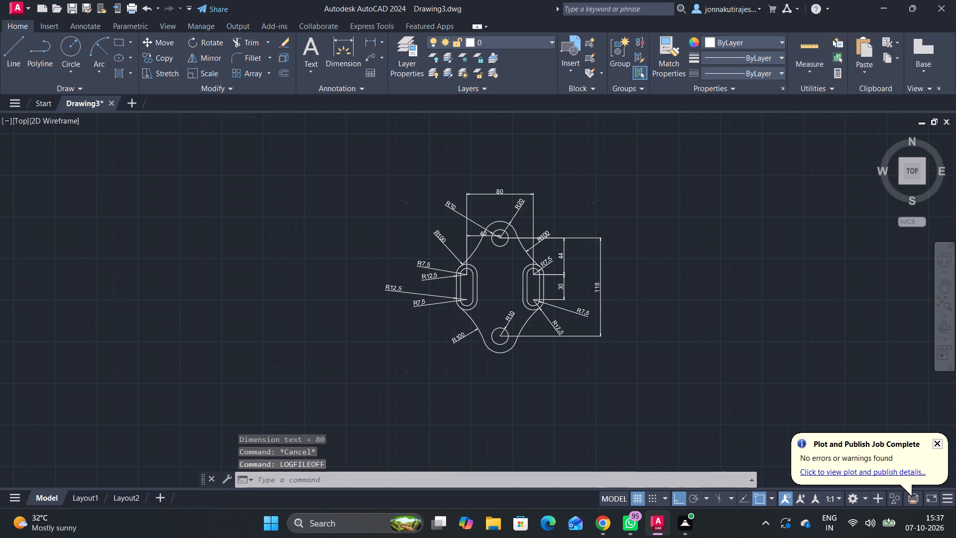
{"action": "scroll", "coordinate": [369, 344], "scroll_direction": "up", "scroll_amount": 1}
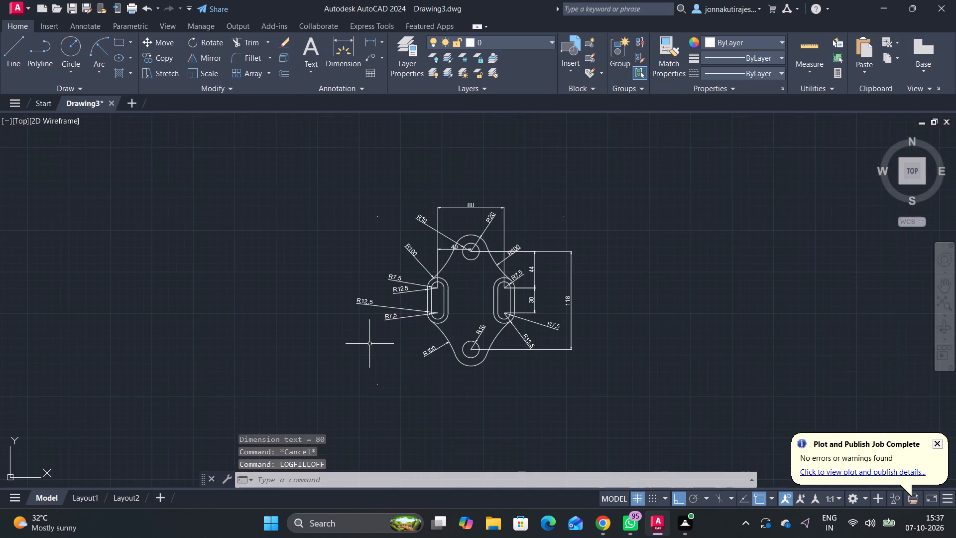
Save the drawing in the Documents folder under the name "2D CAD Drawing Practice".
{"action": "key", "text": "ctrl+s"}
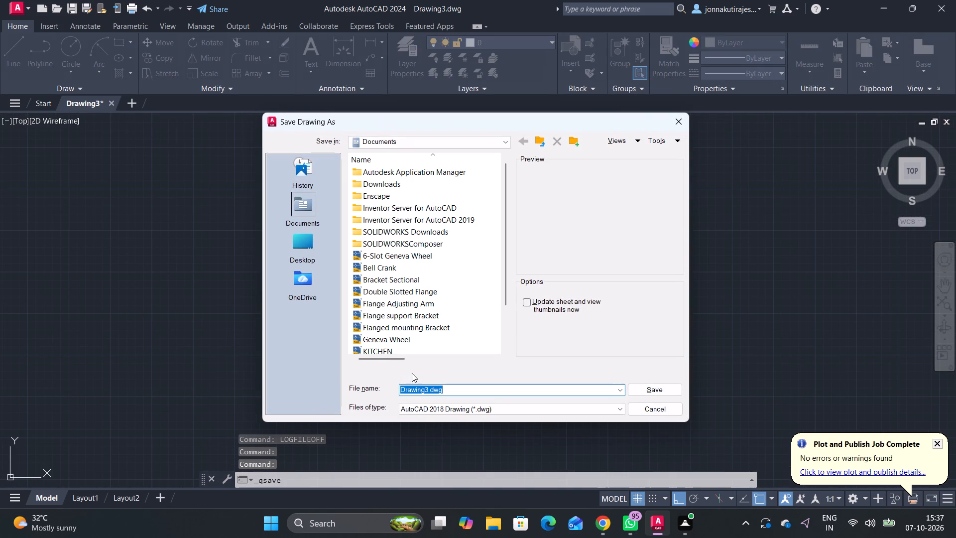
{"action": "key", "text": "space"}
{"action": "key", "text": "ctrl+v"}
{"action": "left_click", "coordinate": [663, 389]}
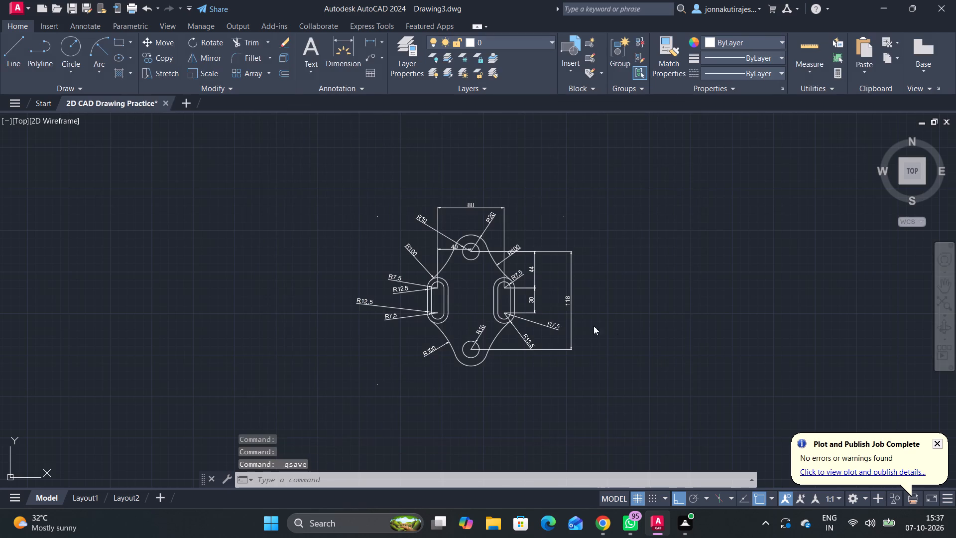
Set up a plot with DWG To PDF.pc3 on ISO full bleed A4 (297.00 x 210.00 MM), landscape orientation, with the plot centred.
{"action": "left_click", "coordinate": [510, 478]}
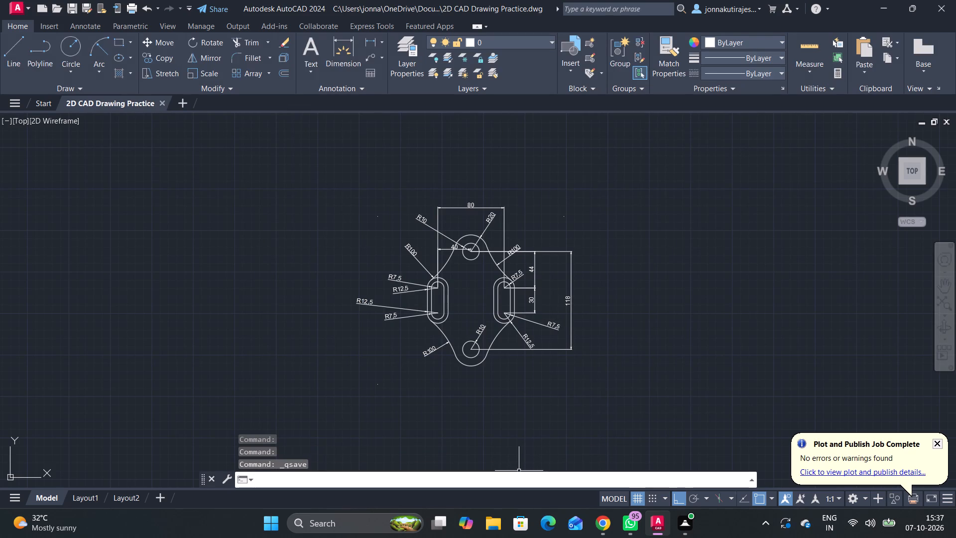
{"action": "type", "text": "plo"}
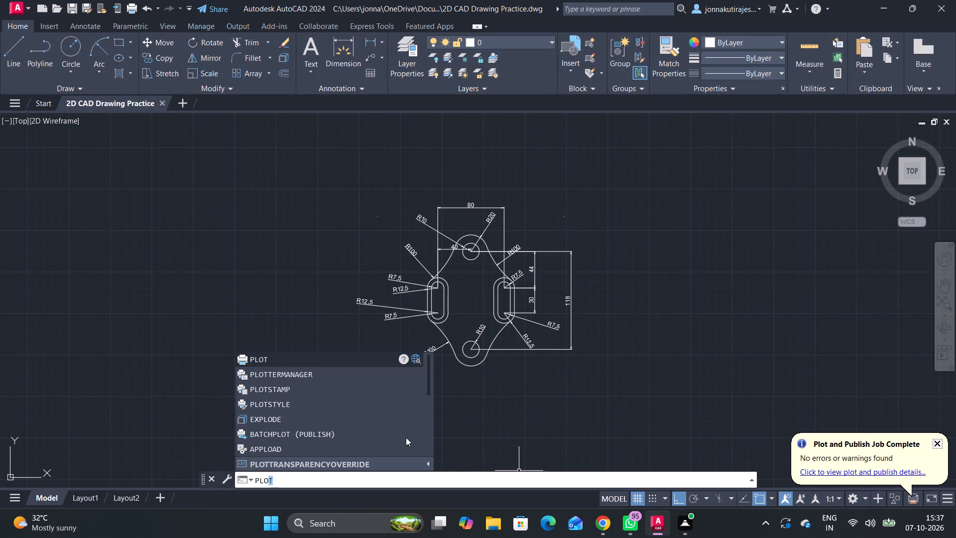
{"action": "left_click", "coordinate": [320, 356]}
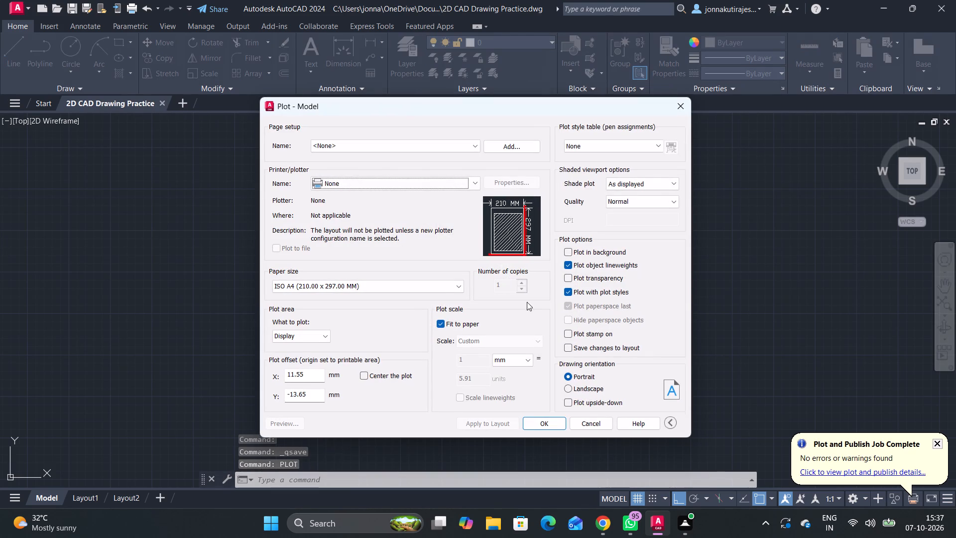
{"action": "left_click", "coordinate": [422, 182]}
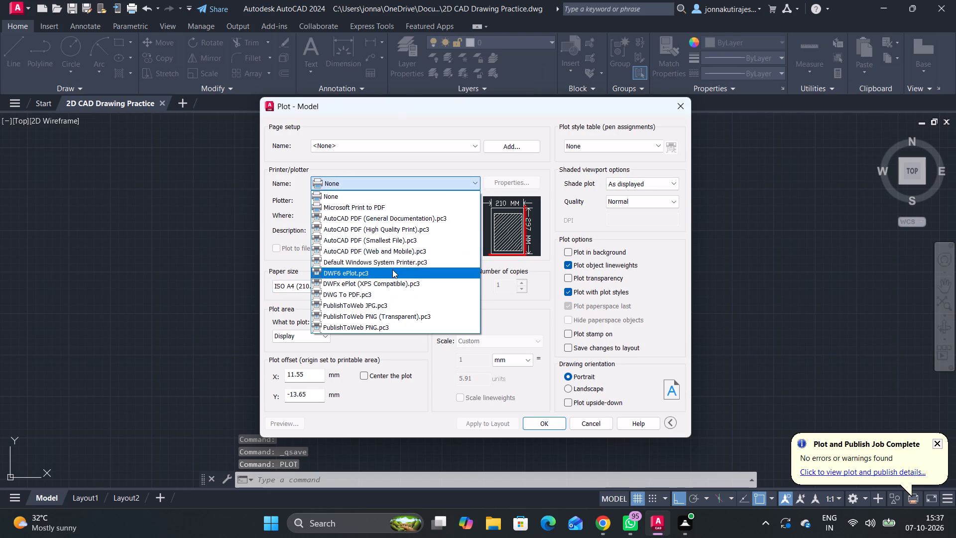
{"action": "left_click", "coordinate": [382, 290]}
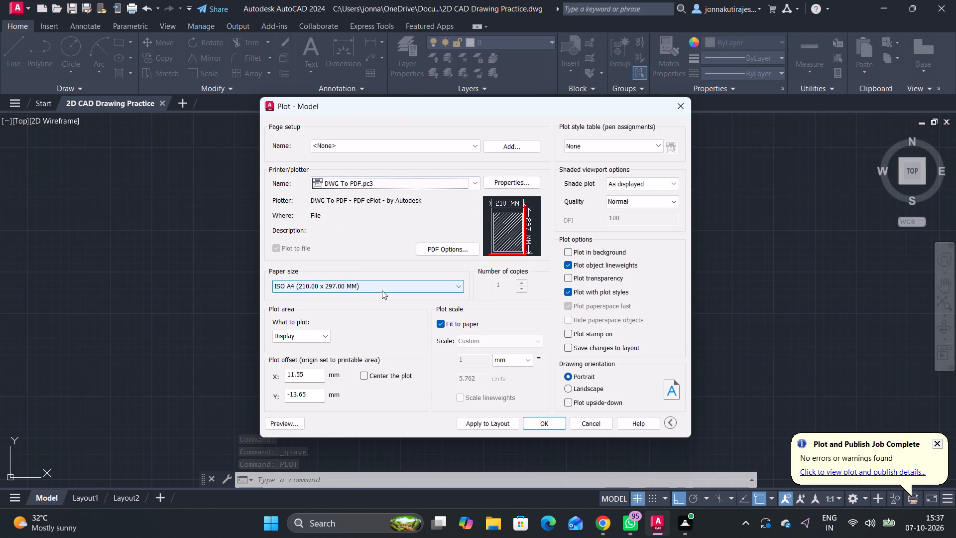
{"action": "left_click", "coordinate": [382, 290]}
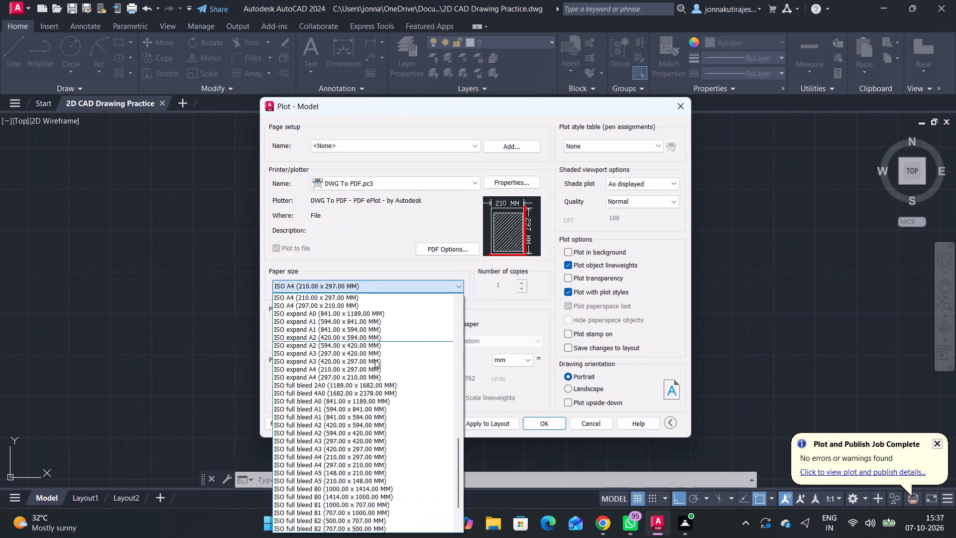
{"action": "scroll", "coordinate": [363, 460], "scroll_direction": "down", "scroll_amount": 2}
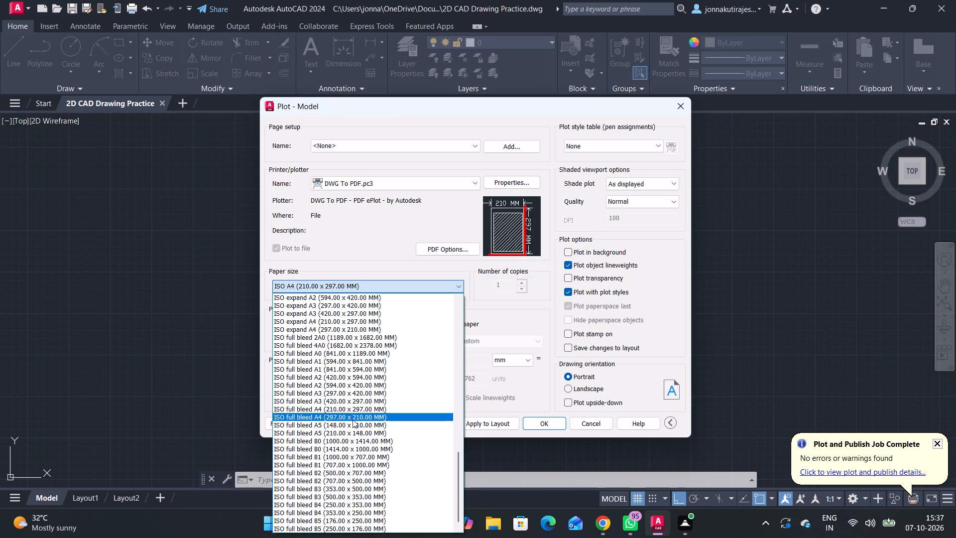
{"action": "left_click", "coordinate": [353, 419]}
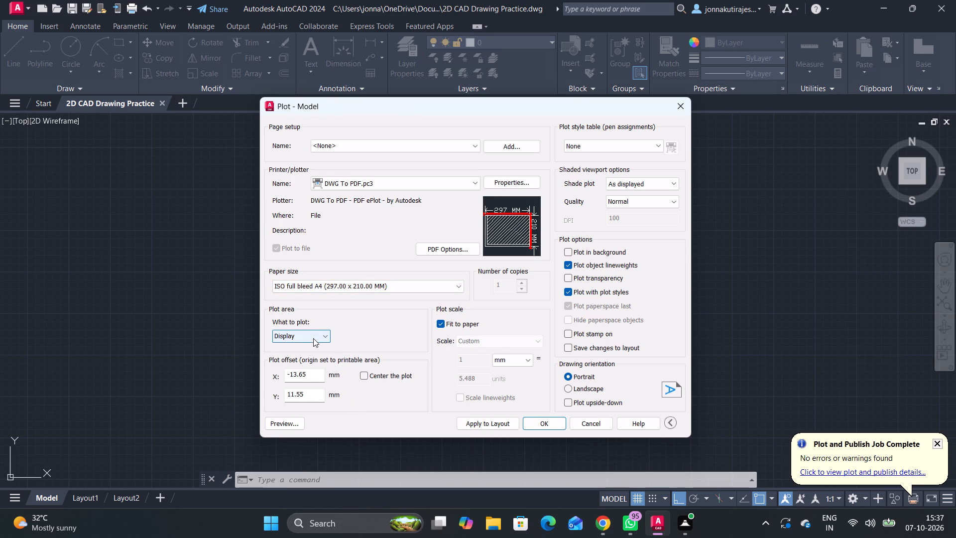
{"action": "left_click", "coordinate": [578, 386]}
{"action": "left_click", "coordinate": [363, 376]}
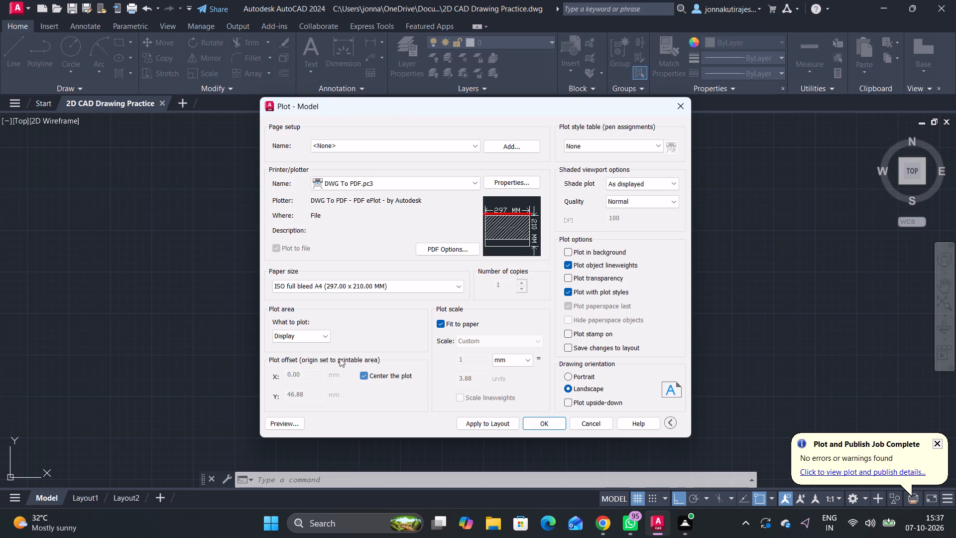
Set the plot area to a window enclosing the whole plate figure and all its dimensions.
{"action": "left_click", "coordinate": [320, 338]}
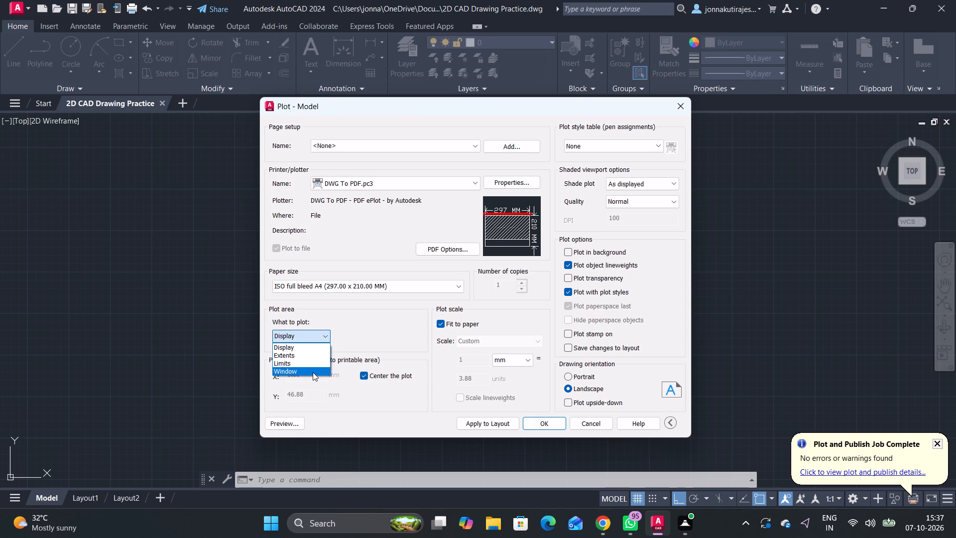
{"action": "left_click", "coordinate": [313, 372]}
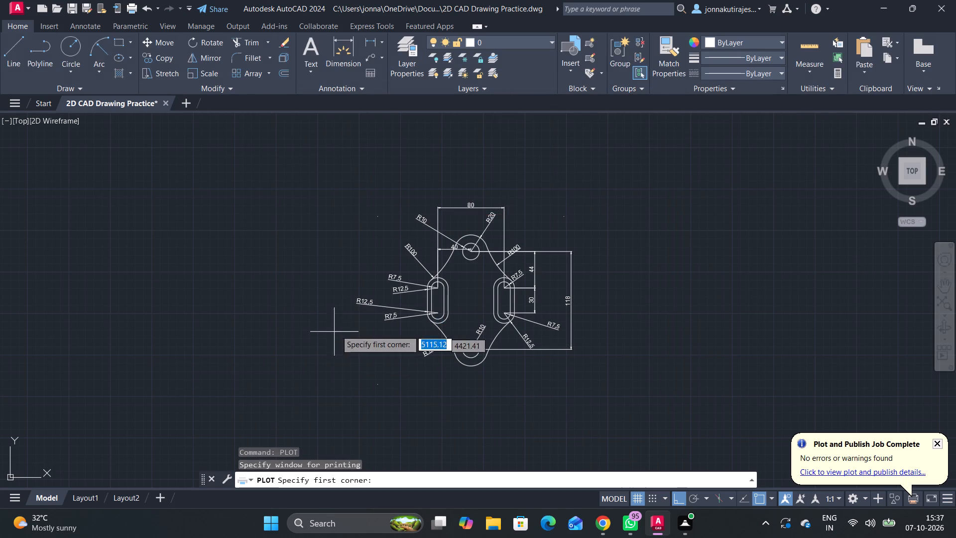
{"action": "left_click", "coordinate": [339, 157]}
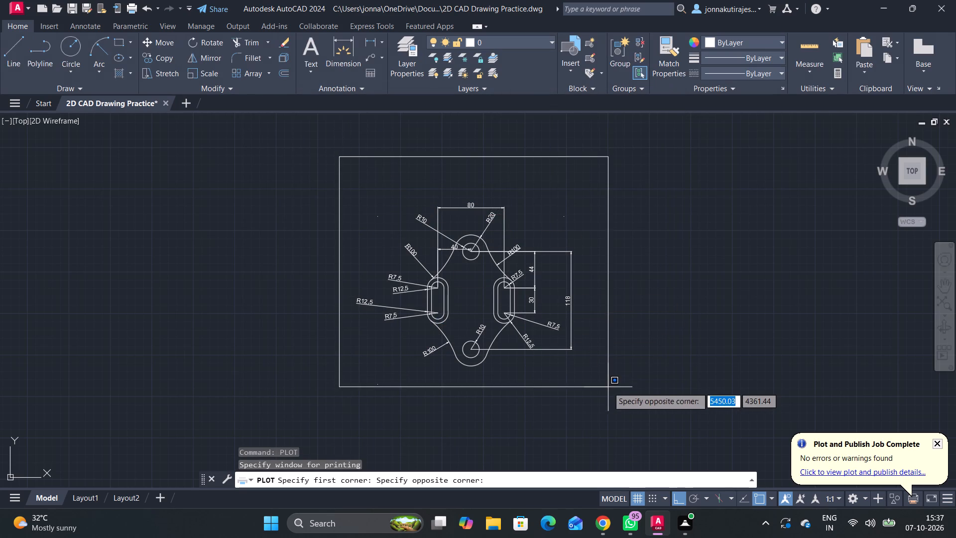
{"action": "left_click", "coordinate": [609, 400]}
{"action": "scroll", "coordinate": [499, 356], "scroll_direction": "down", "scroll_amount": 4}
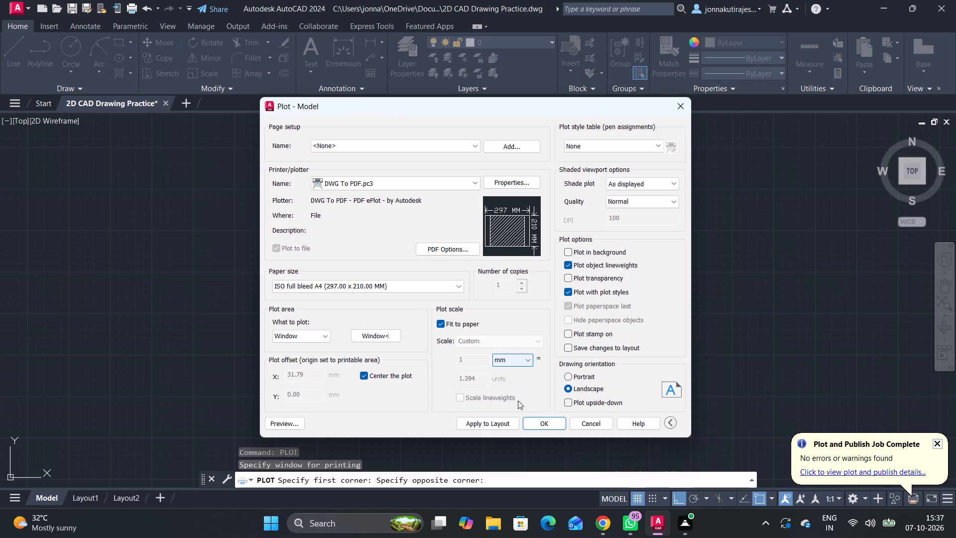
Plot the drawing to the Documents folder as "2D CAD Drawing Practice-Model.pdf" and view the PDF page.
{"action": "left_click", "coordinate": [549, 417]}
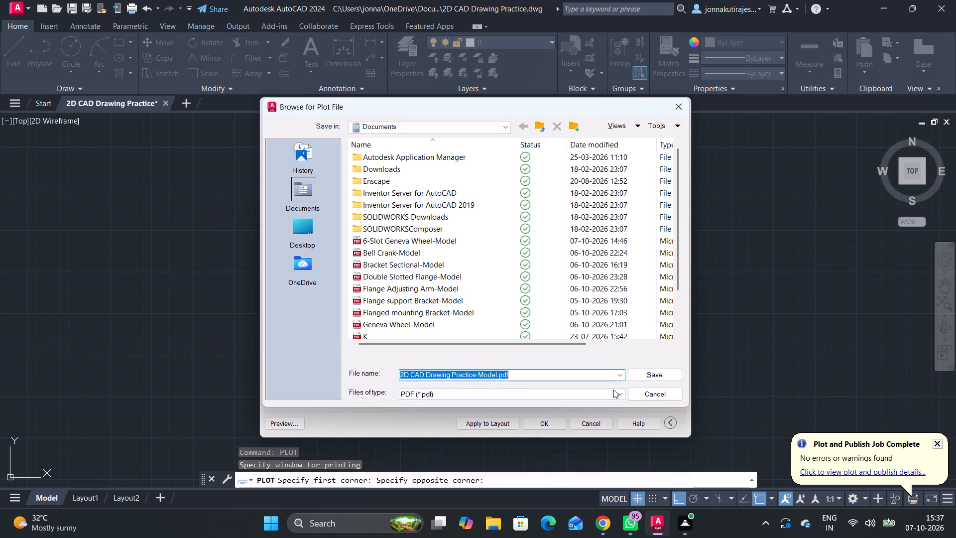
{"action": "left_click", "coordinate": [659, 374]}
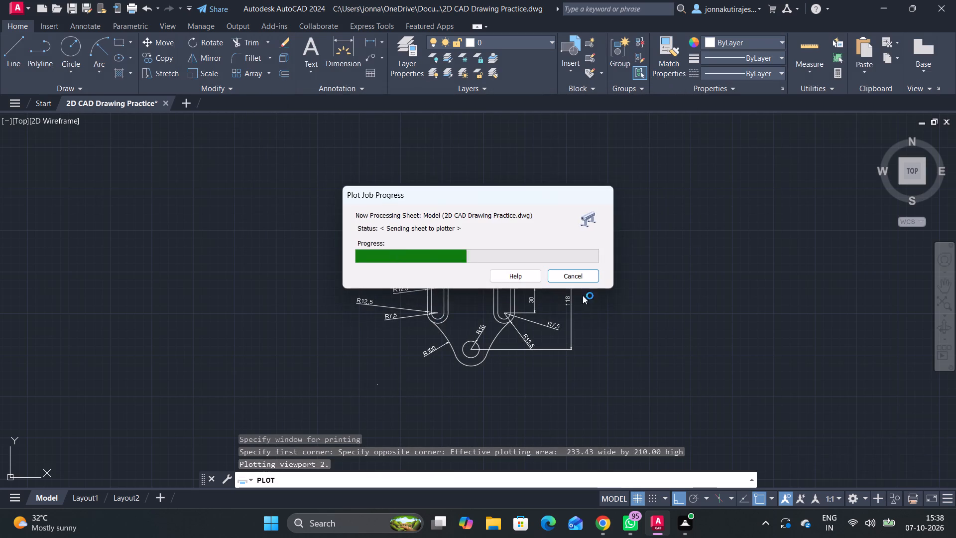
{"action": "scroll", "coordinate": [589, 417], "scroll_direction": "down", "scroll_amount": 2}
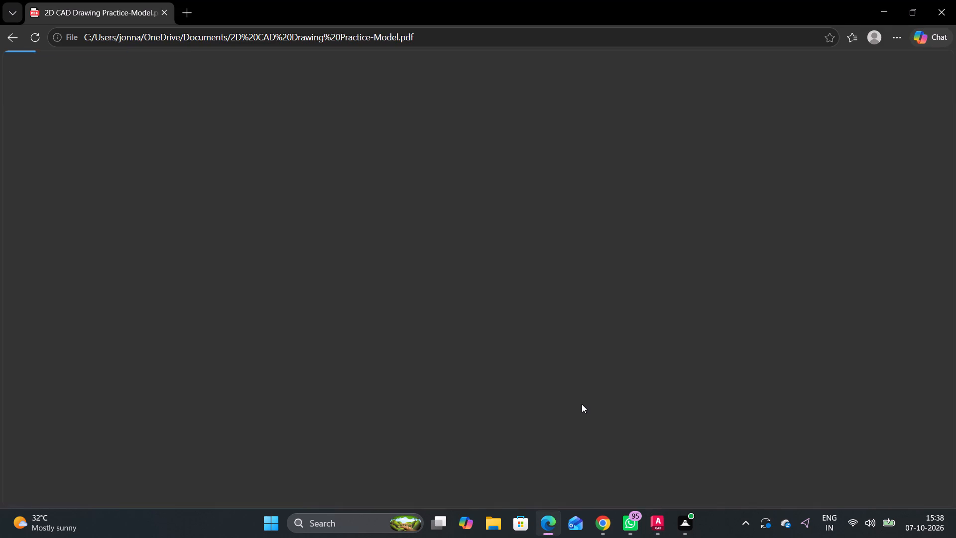
{"action": "scroll", "coordinate": [588, 384], "scroll_direction": "down", "scroll_amount": 4}
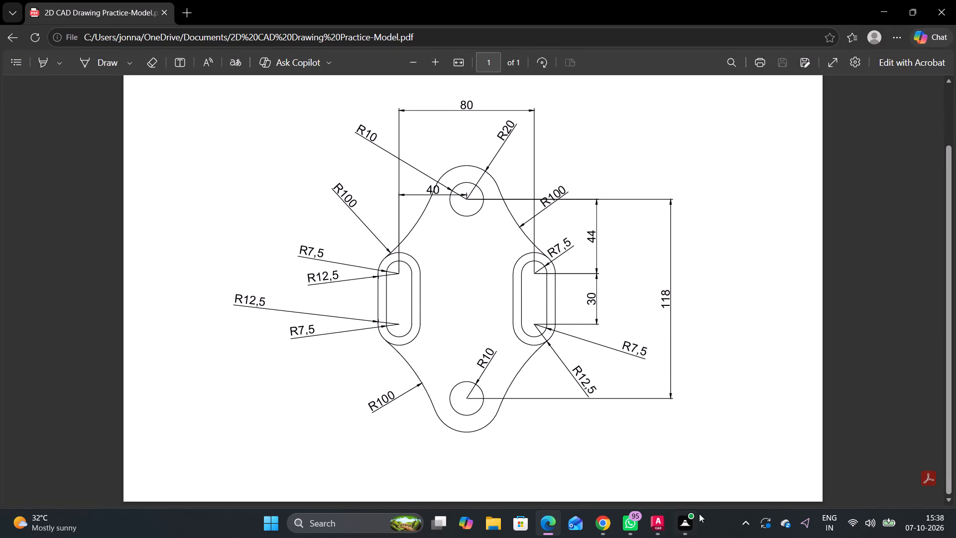